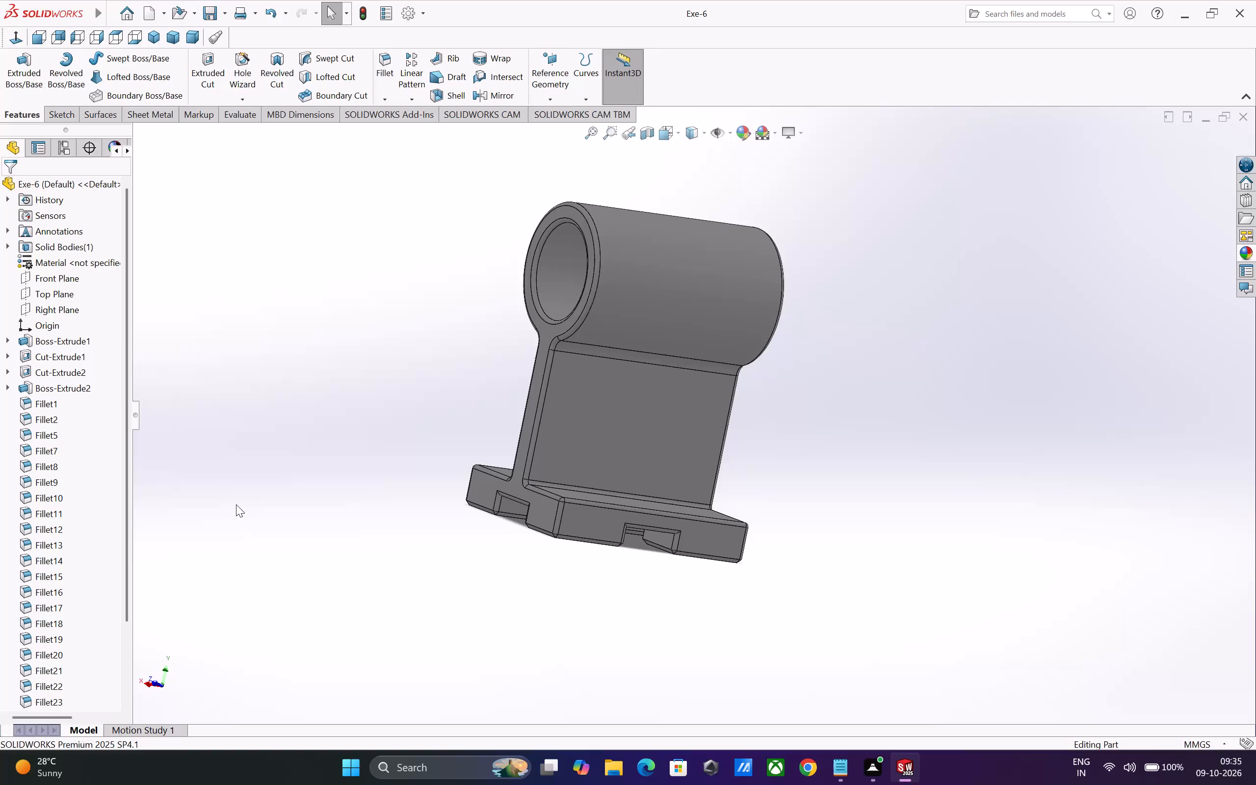
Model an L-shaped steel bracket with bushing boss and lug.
Create a new part document and set its units to MMGS (millimeter, gram, second).
{"action": "key", "text": "ctrl+n"}
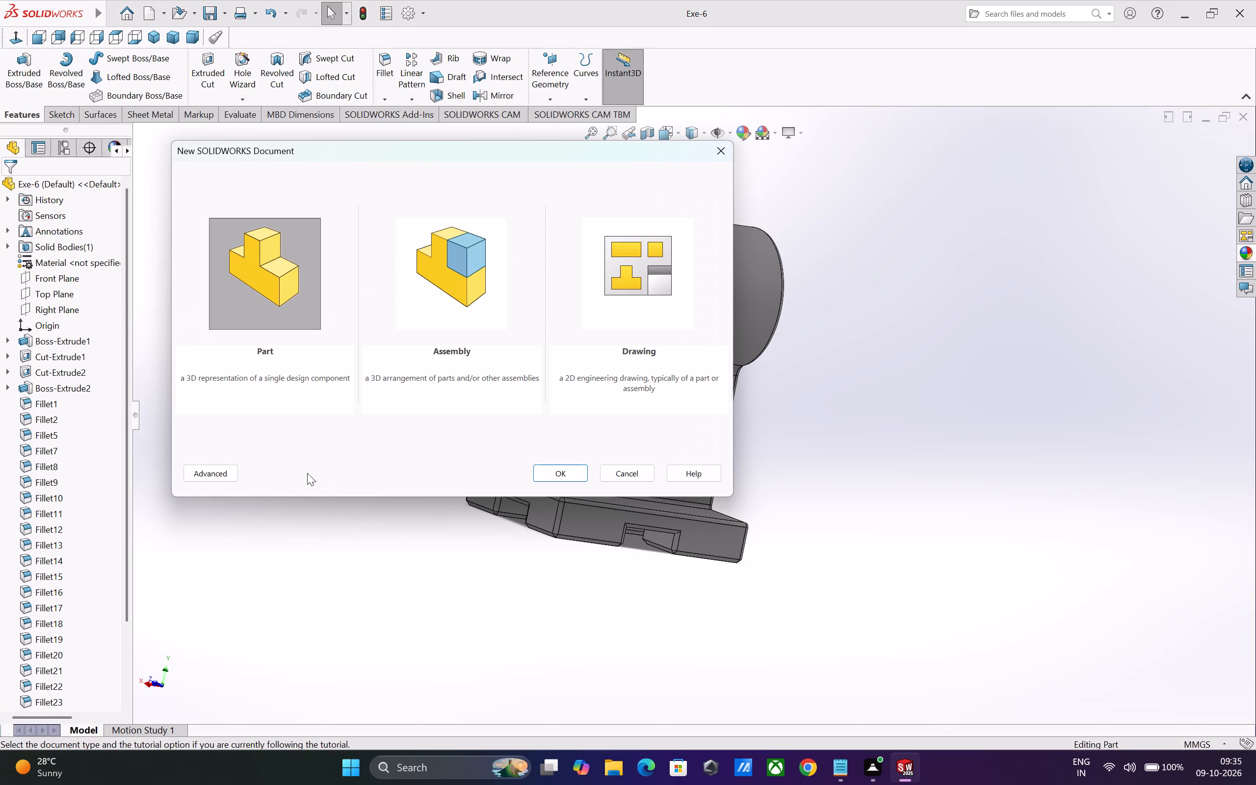
{"action": "left_click", "coordinate": [568, 476]}
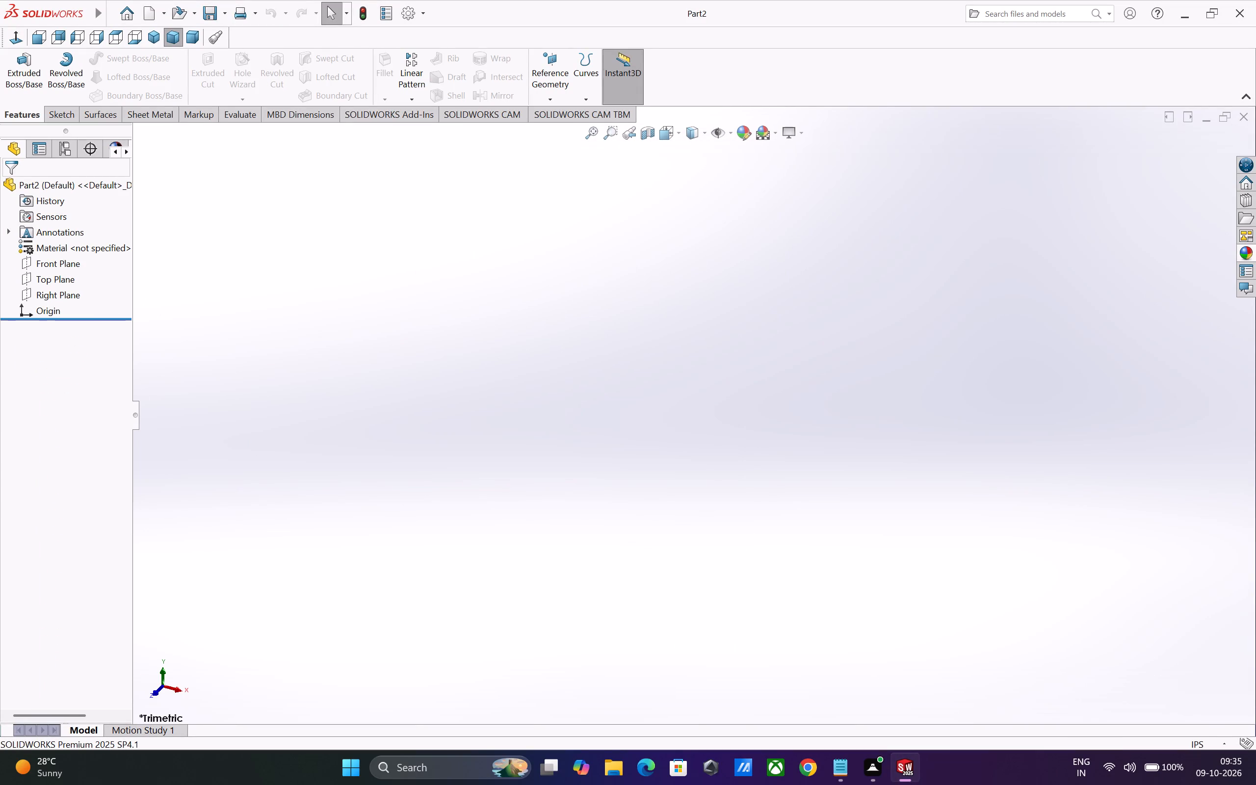
{"action": "left_click", "coordinate": [1207, 744]}
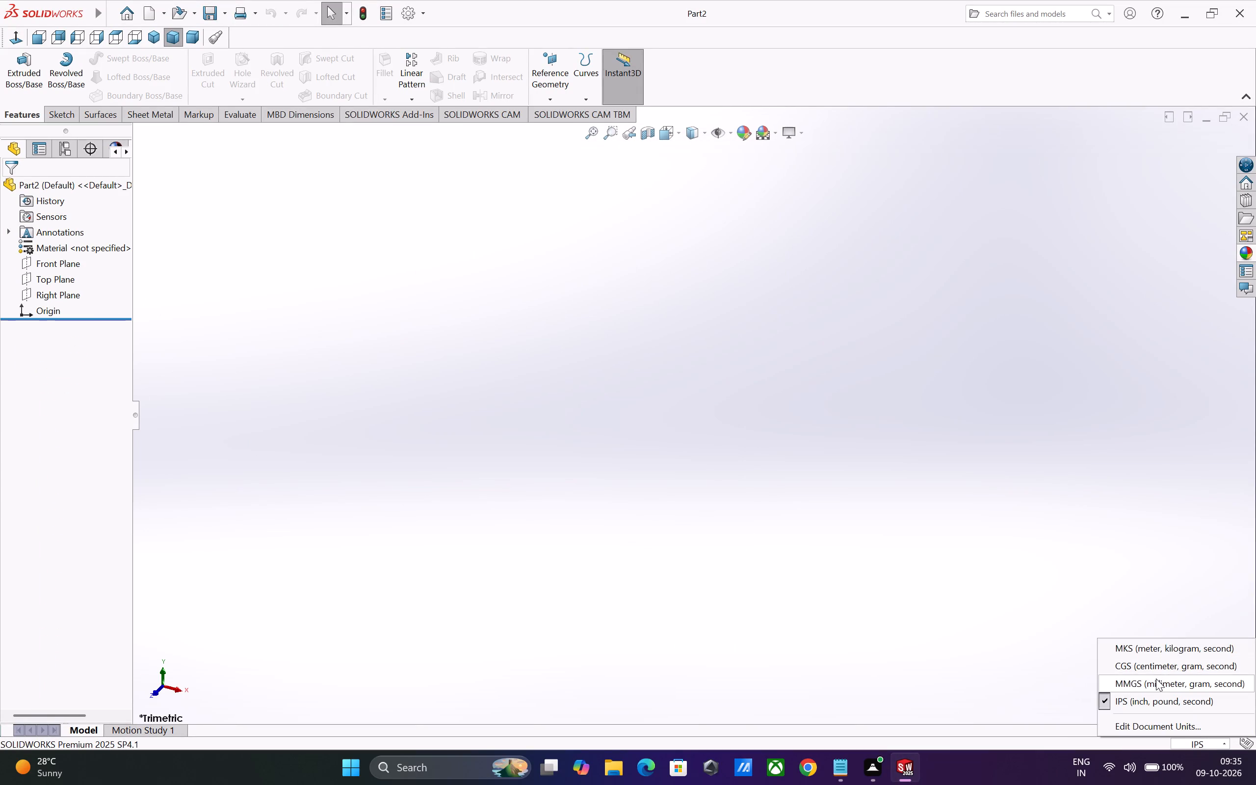
{"action": "left_click", "coordinate": [1155, 680]}
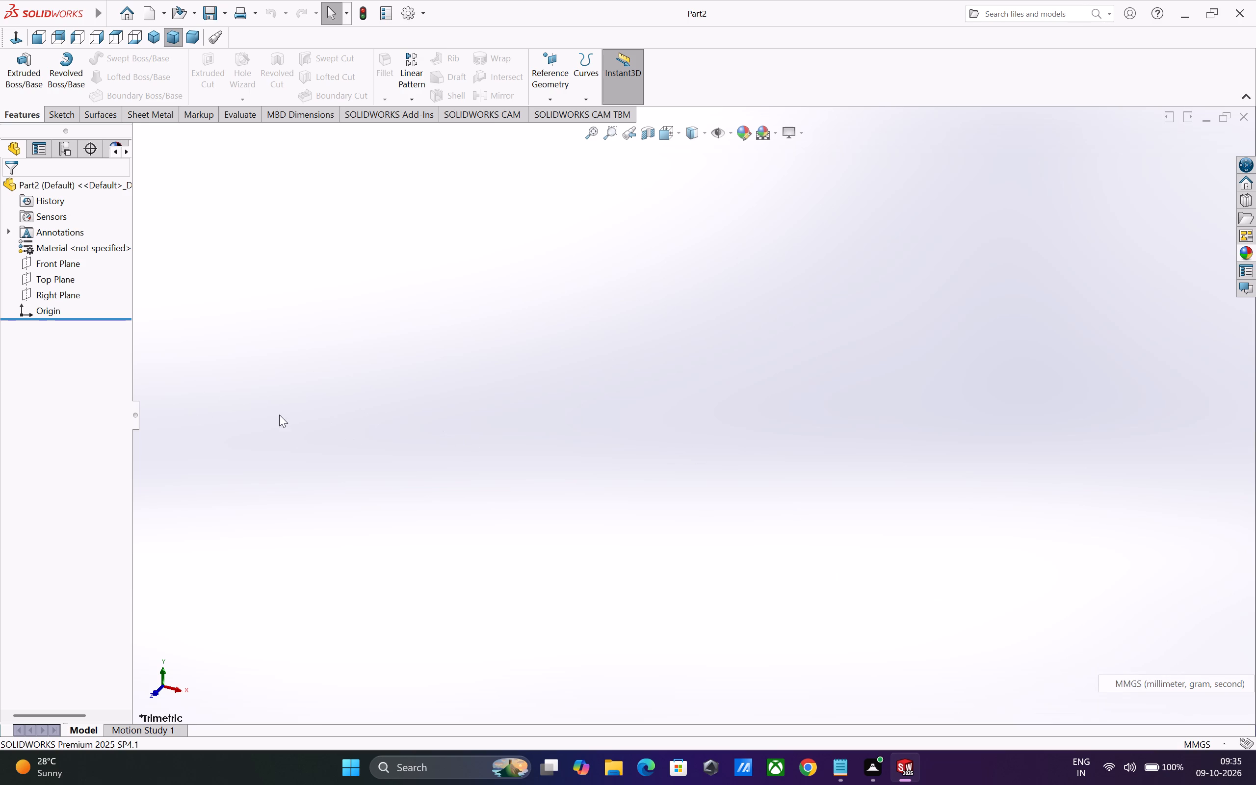
On the Front Plane, sketch a closed profile from the origin: an upright about 68 mm tall, a horizontal base, and a short upright about 24 mm high.
{"action": "left_click", "coordinate": [51, 267]}
{"action": "left_click", "coordinate": [59, 252]}
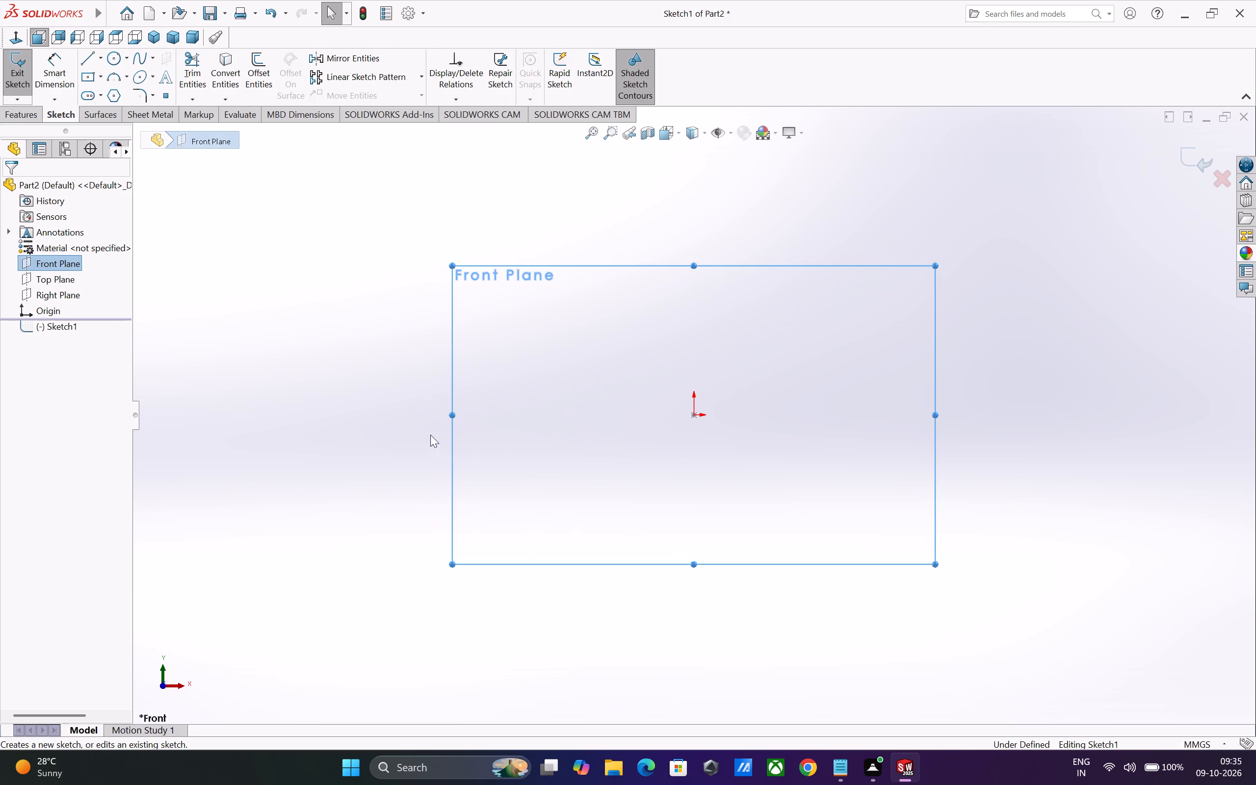
{"action": "left_click", "coordinate": [83, 60]}
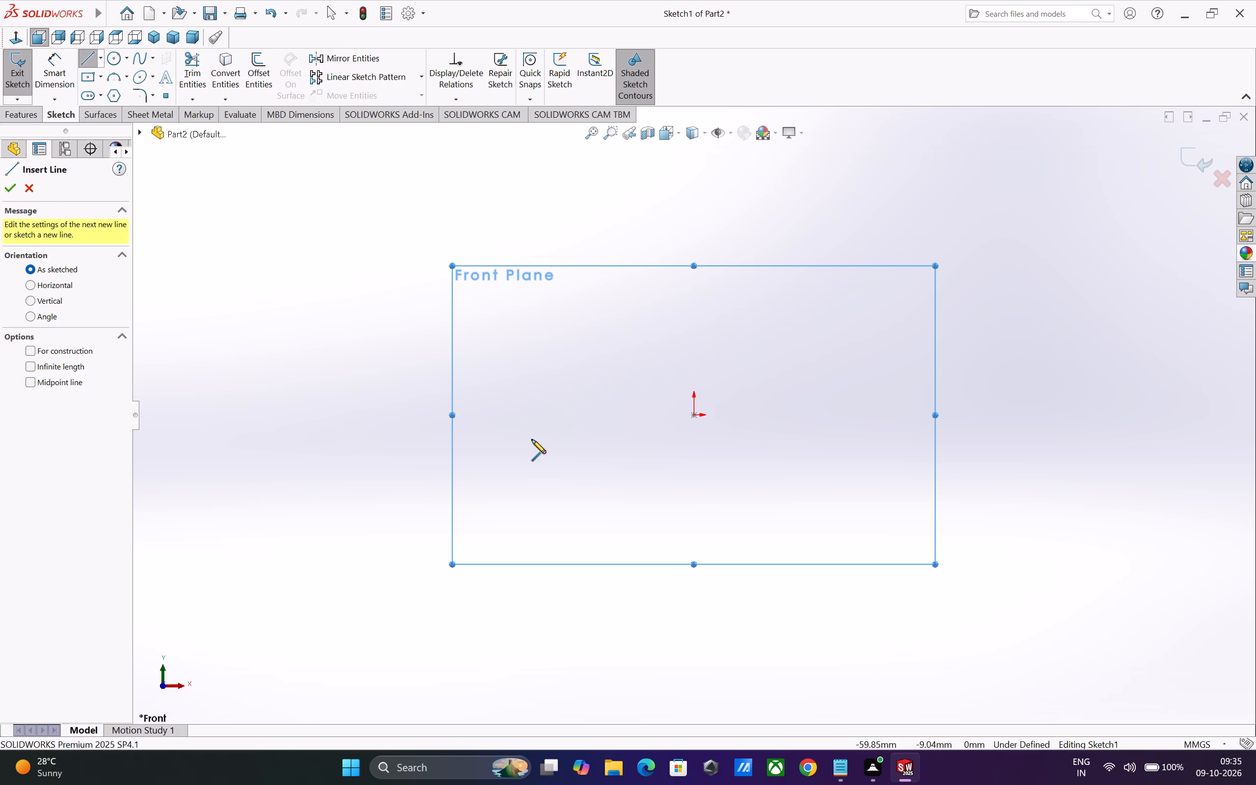
{"action": "left_click", "coordinate": [693, 415]}
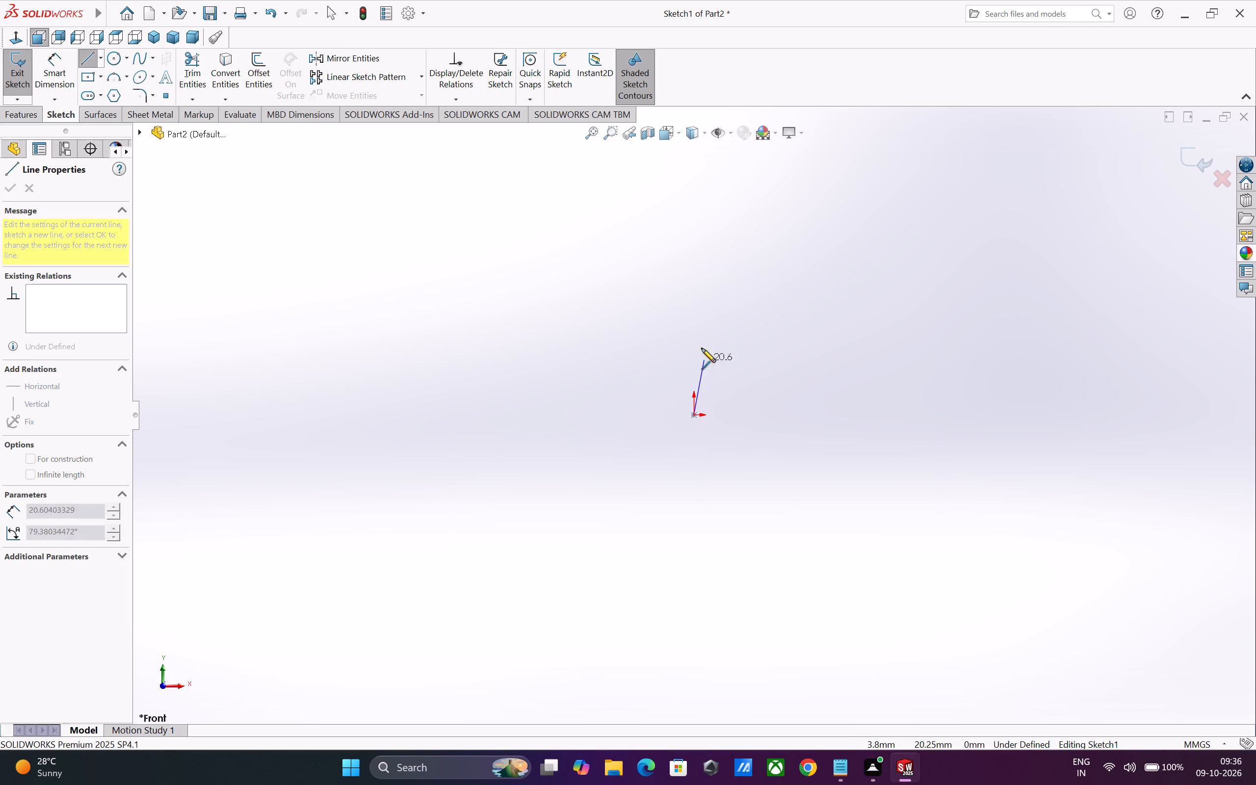
{"action": "left_click", "coordinate": [695, 230]}
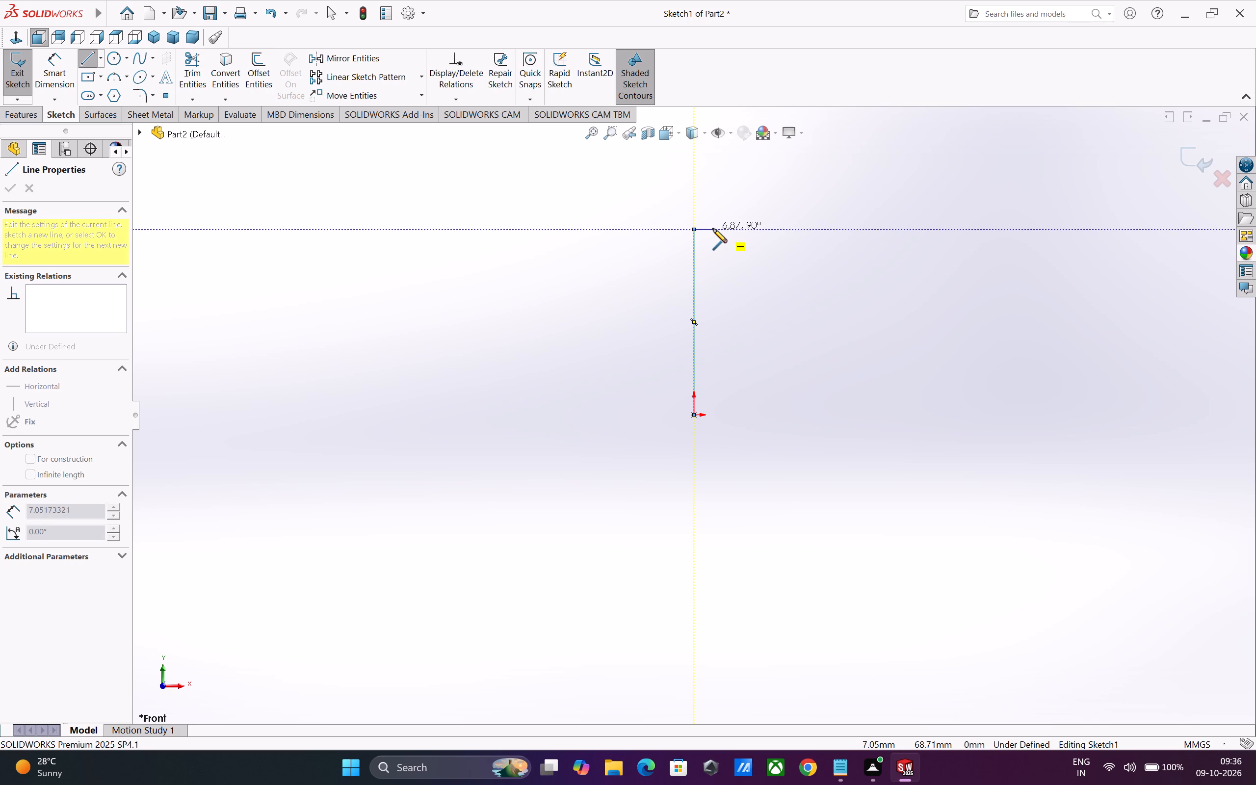
{"action": "left_click", "coordinate": [719, 229]}
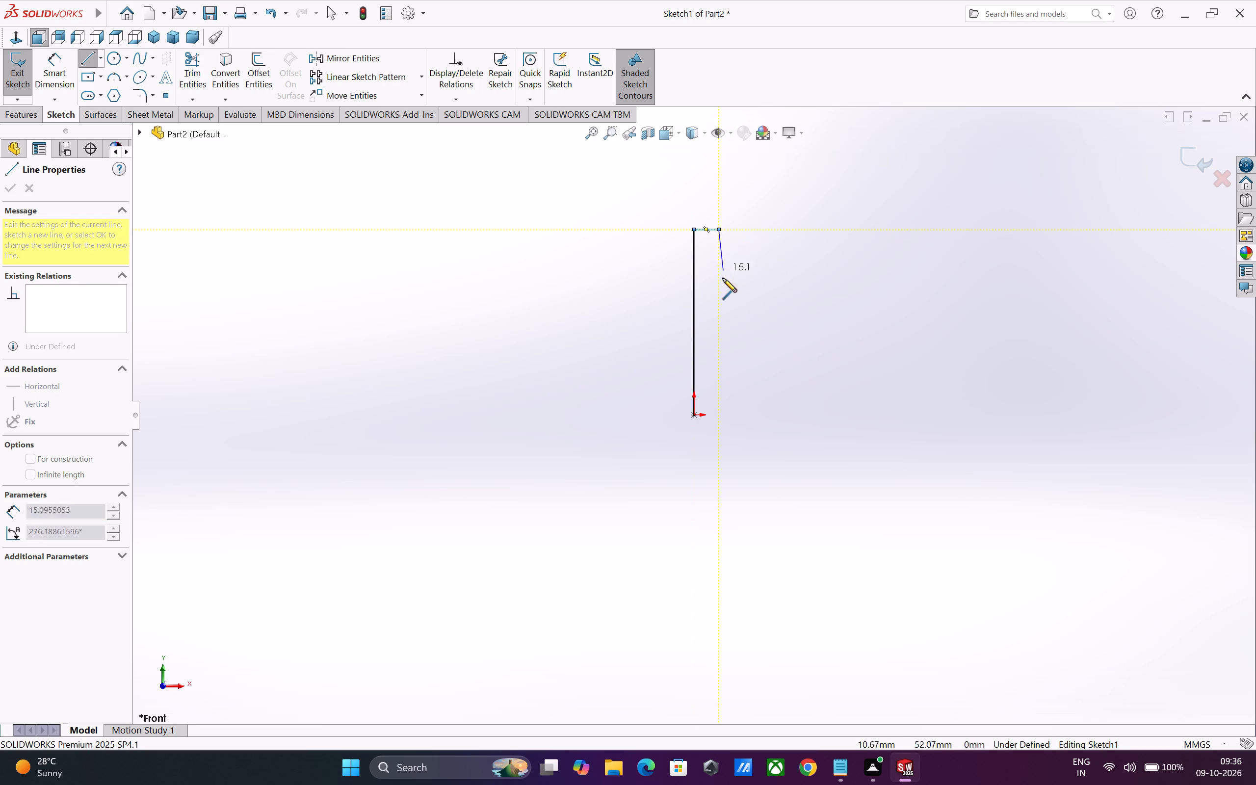
{"action": "left_click", "coordinate": [720, 392]}
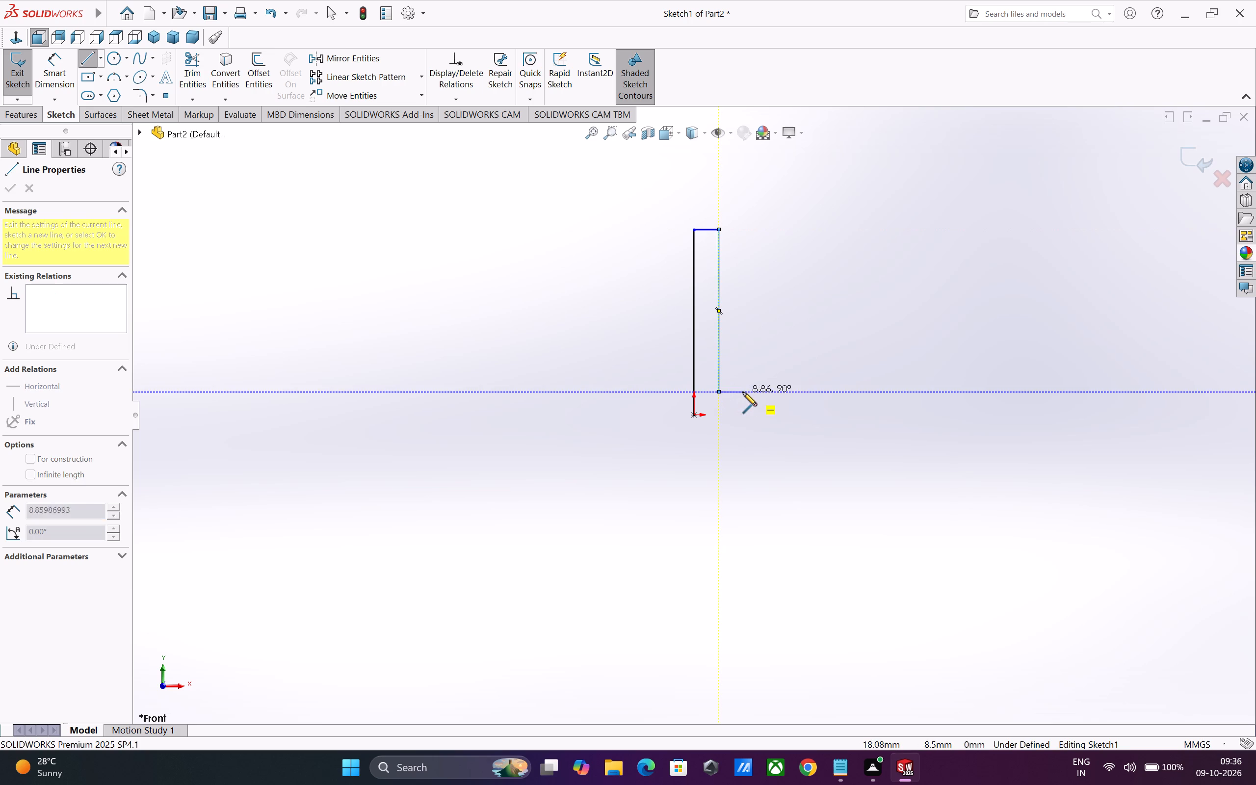
{"action": "left_click", "coordinate": [780, 393]}
{"action": "left_click", "coordinate": [781, 325]}
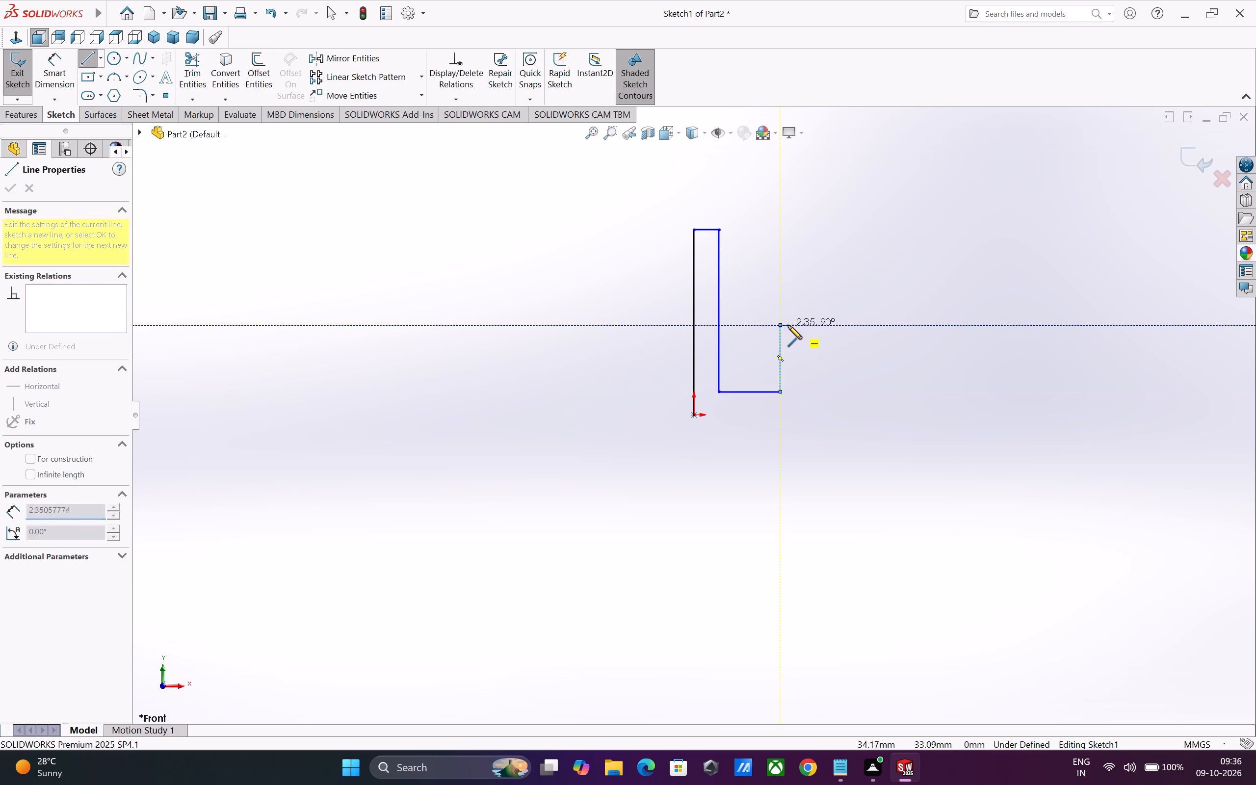
{"action": "left_click", "coordinate": [803, 326]}
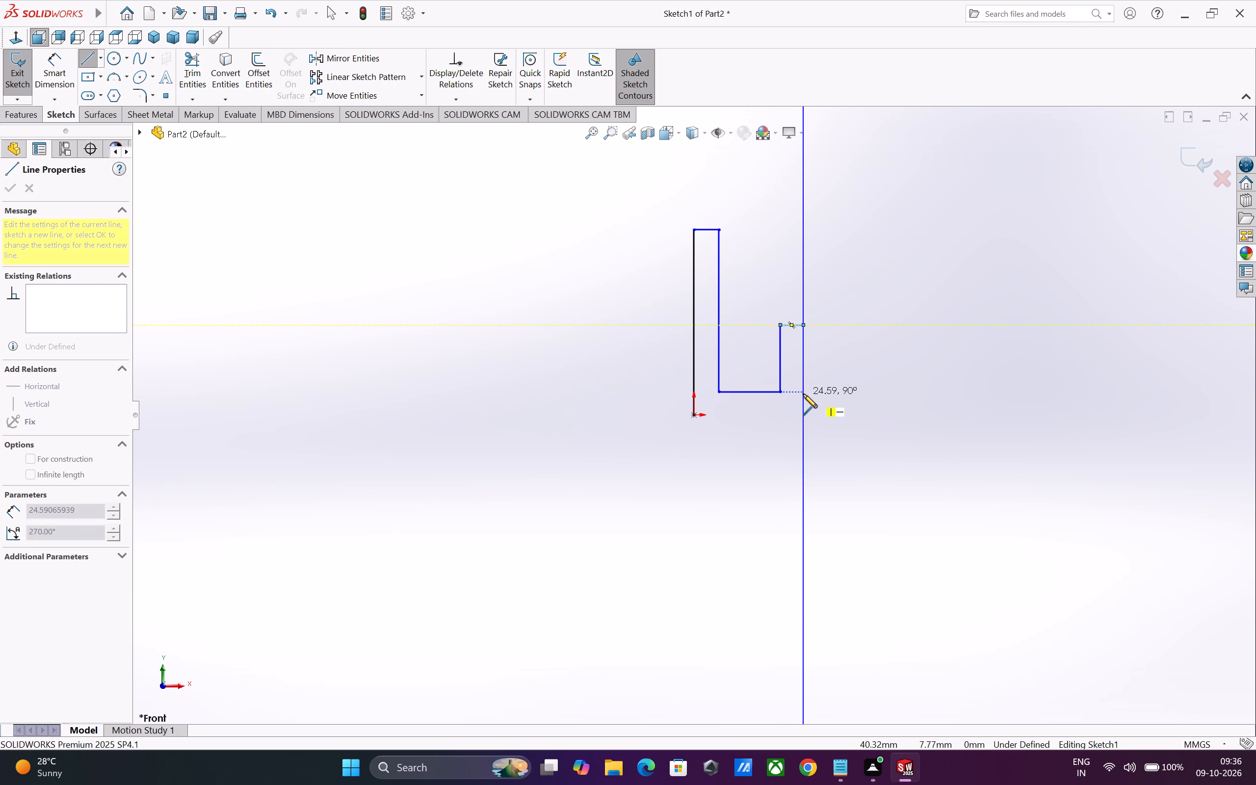
{"action": "left_click", "coordinate": [804, 391]}
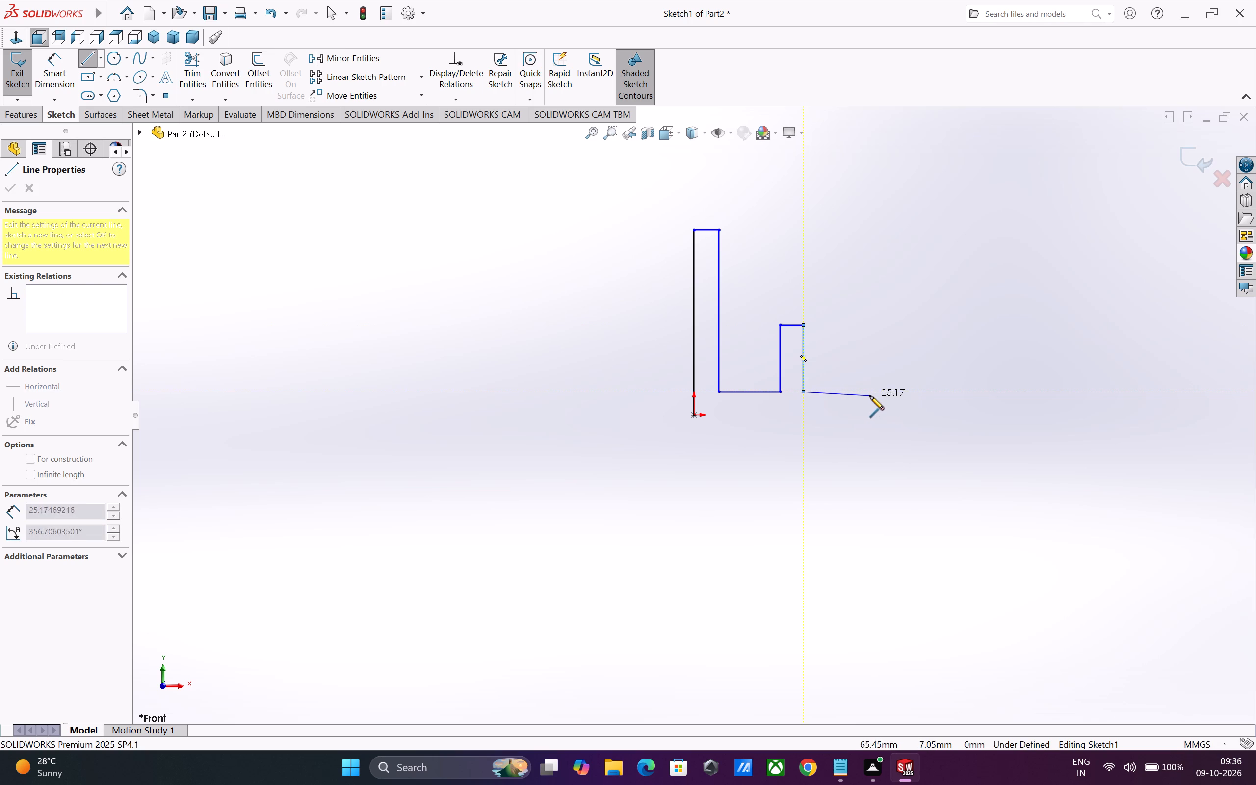
{"action": "left_click", "coordinate": [854, 392]}
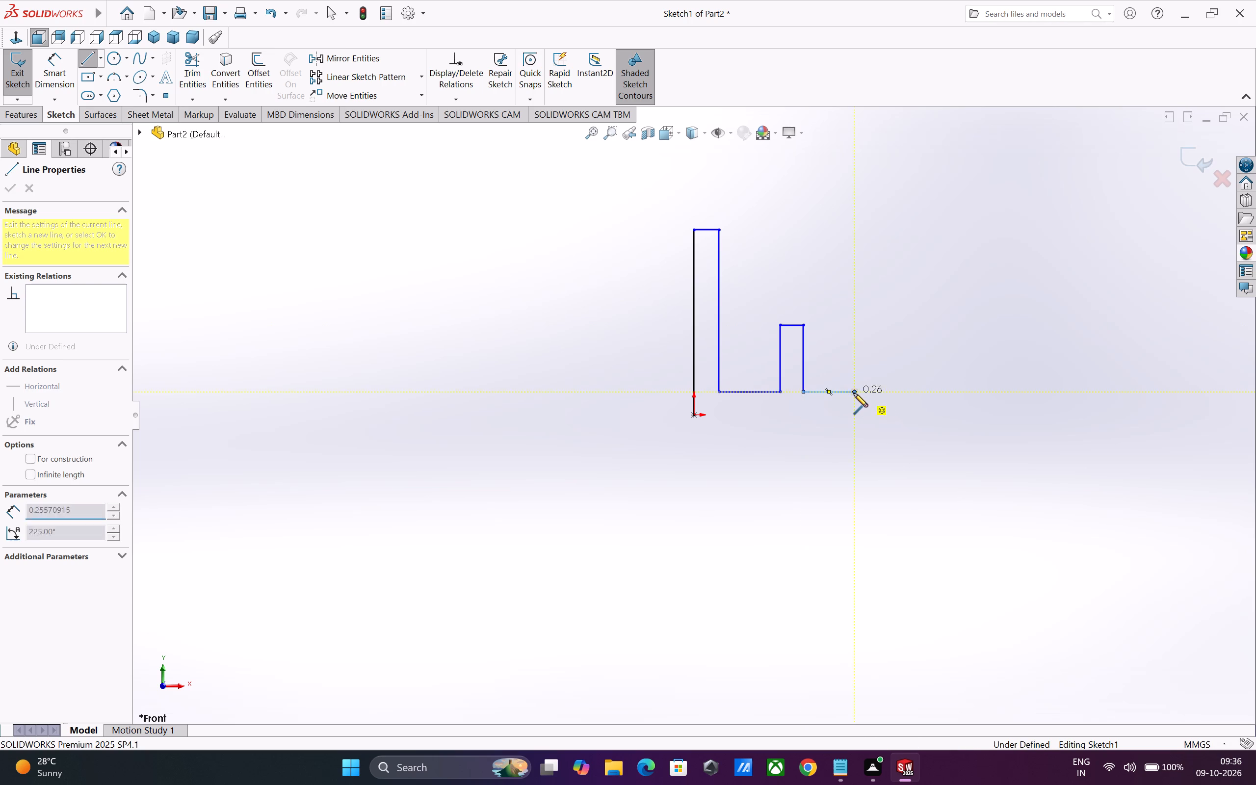
{"action": "left_click", "coordinate": [854, 416]}
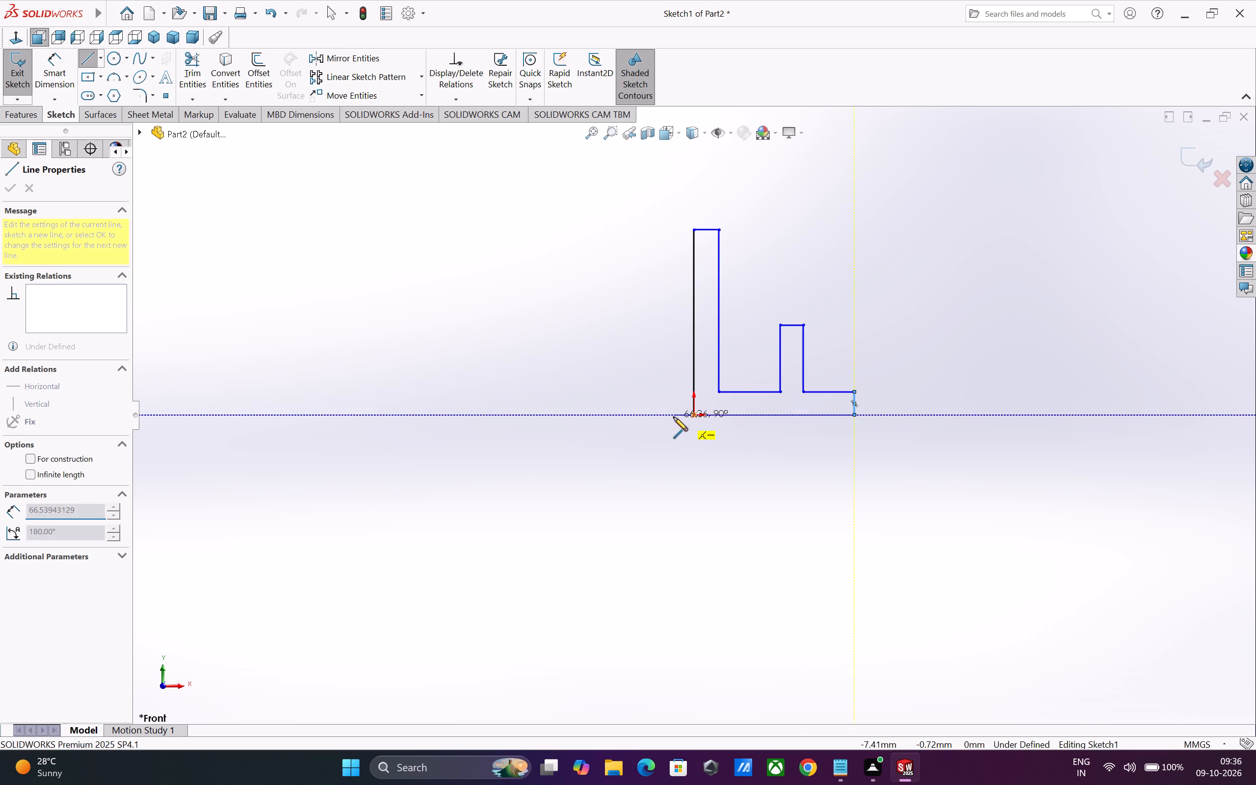
{"action": "left_click", "coordinate": [693, 415]}
{"action": "key", "text": "Escape"}
{"action": "key", "text": "Escape"}
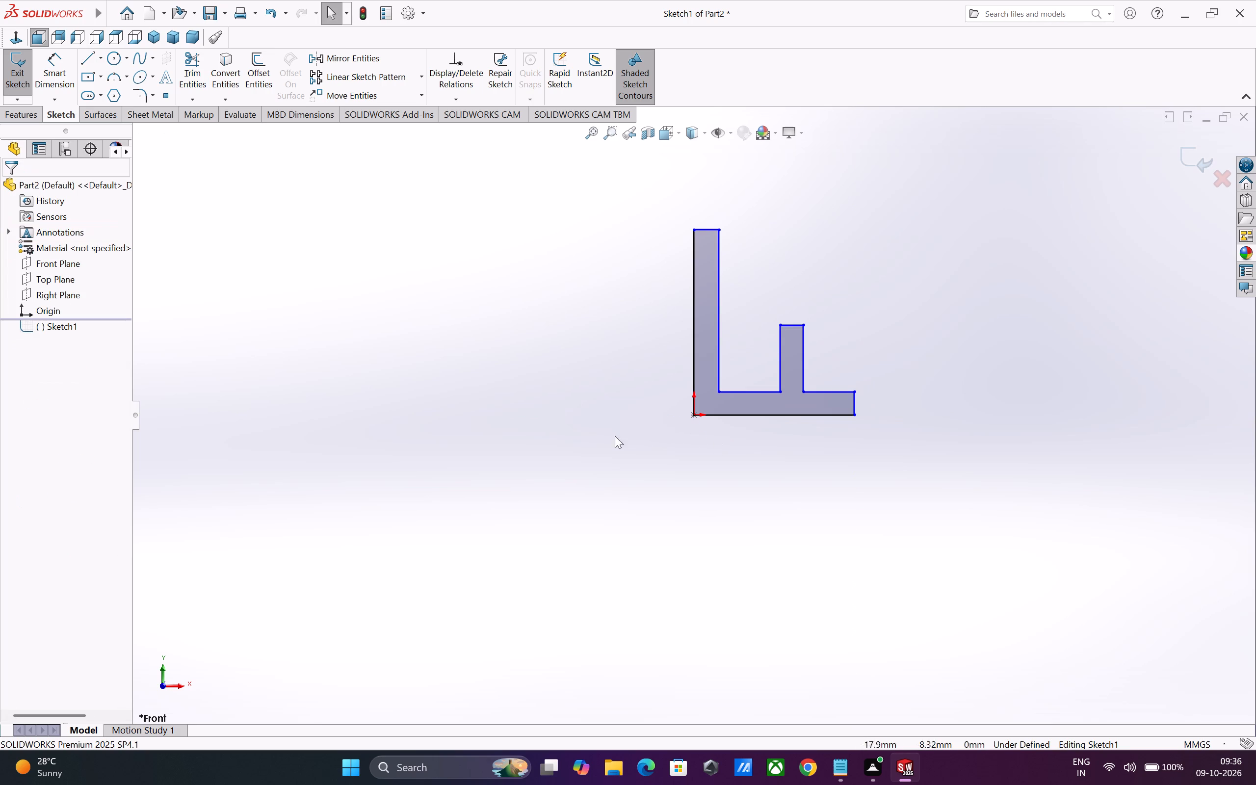
Dimension the tall upright with a height of 68 mm and a width of 8 mm.
{"action": "left_click", "coordinate": [53, 75]}
{"action": "left_click", "coordinate": [692, 366]}
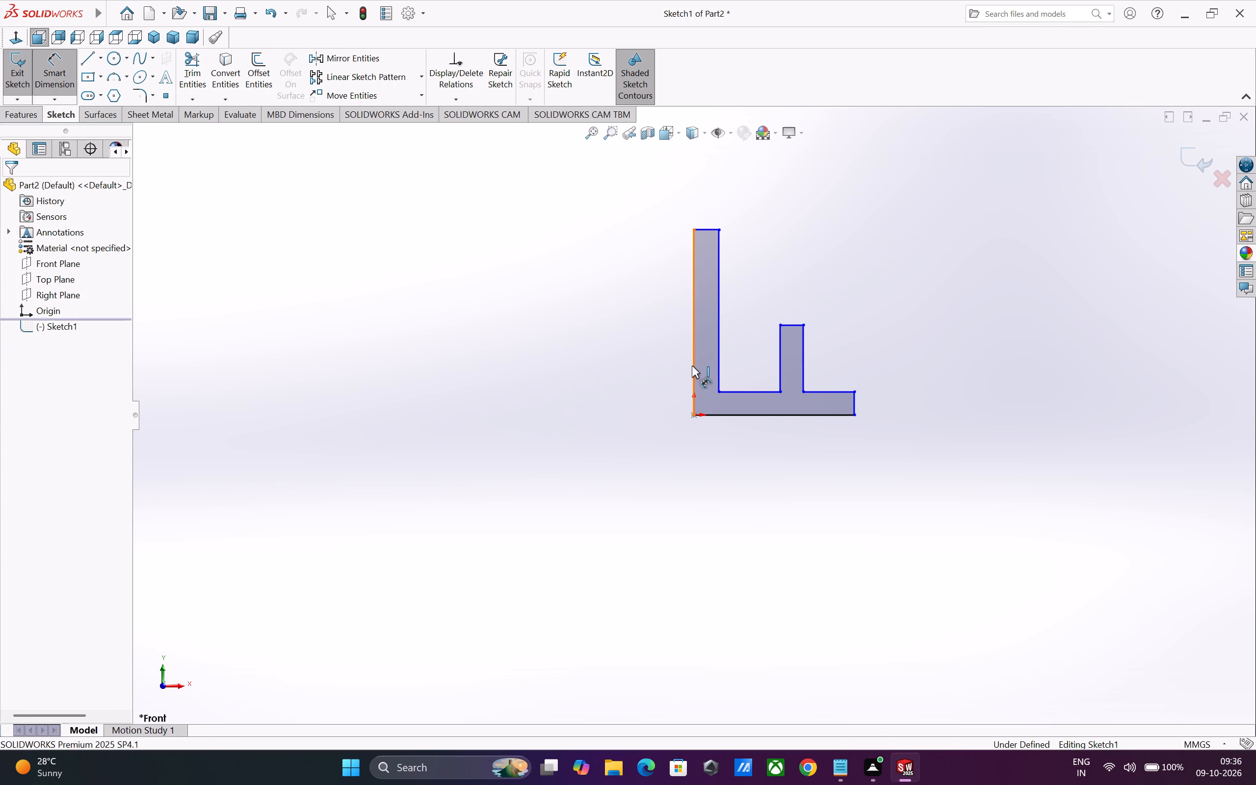
{"action": "left_click", "coordinate": [611, 365]}
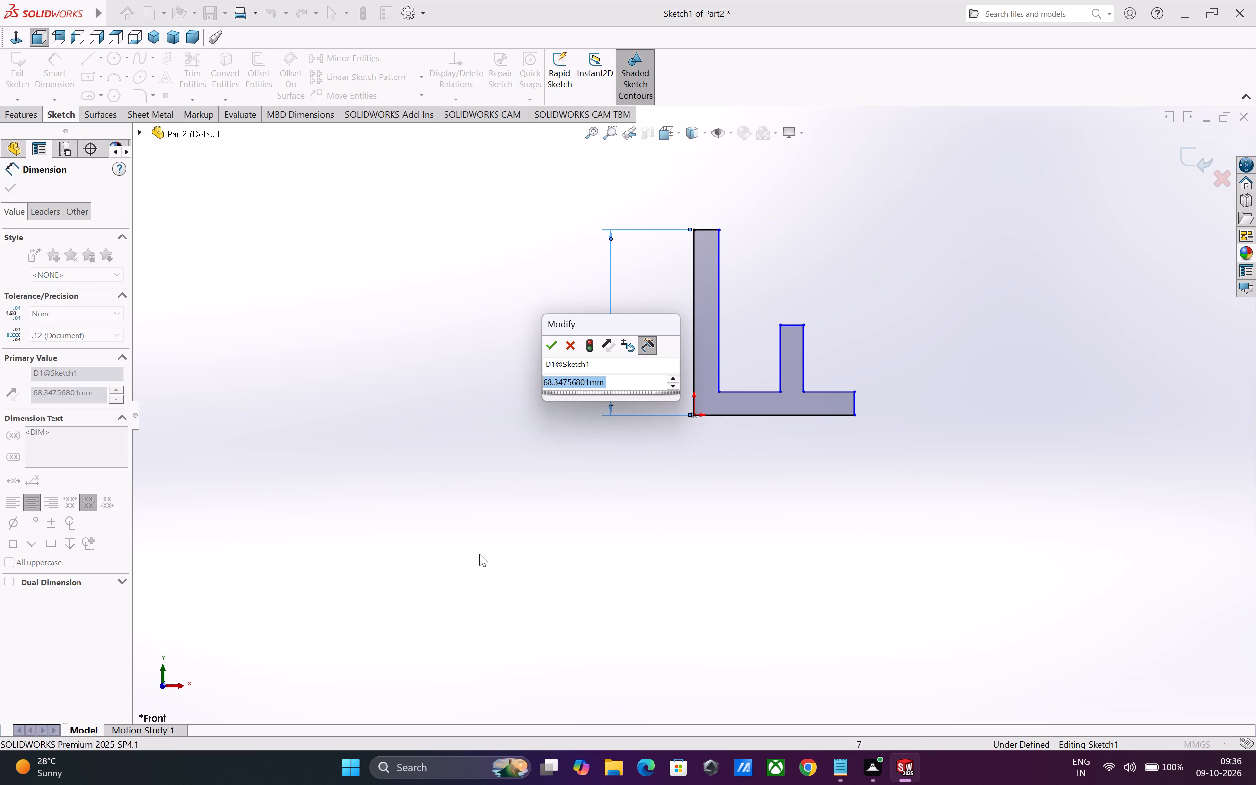
{"action": "key", "text": "6"}
{"action": "key", "text": "8"}
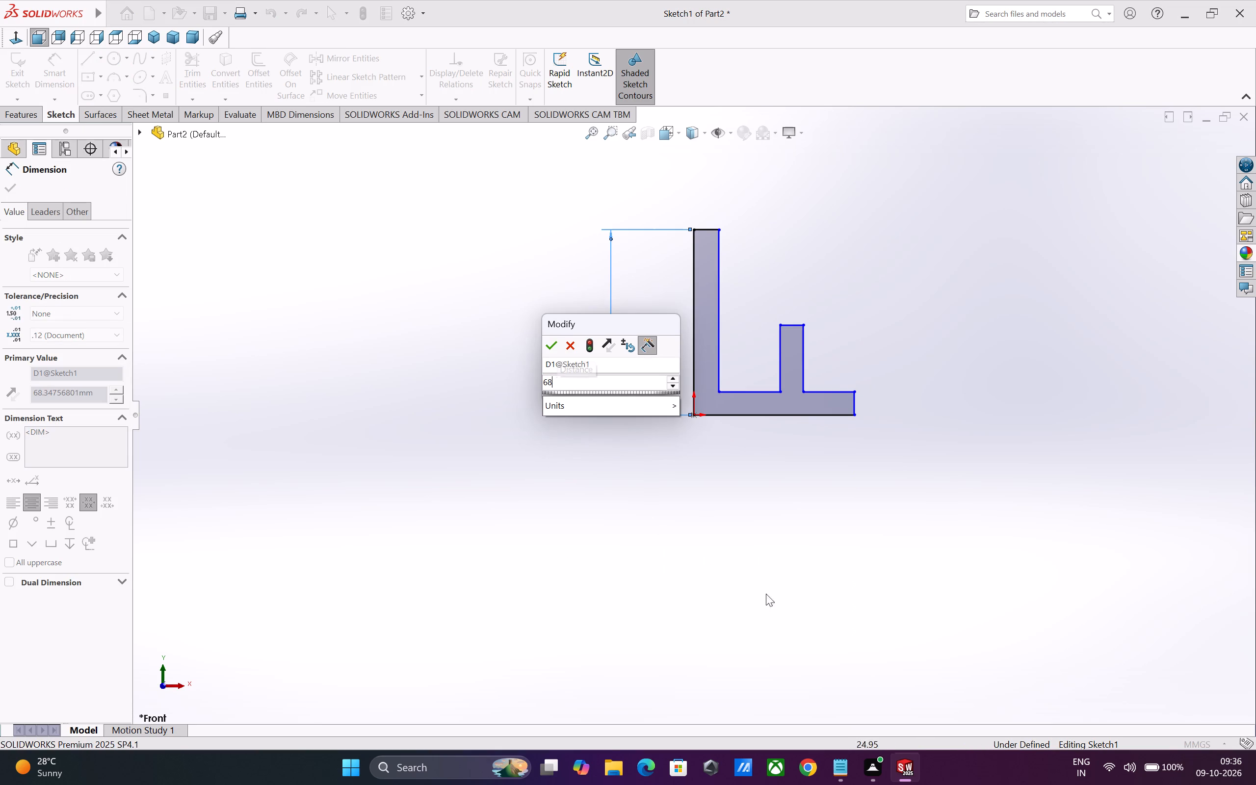
{"action": "key", "text": "Return"}
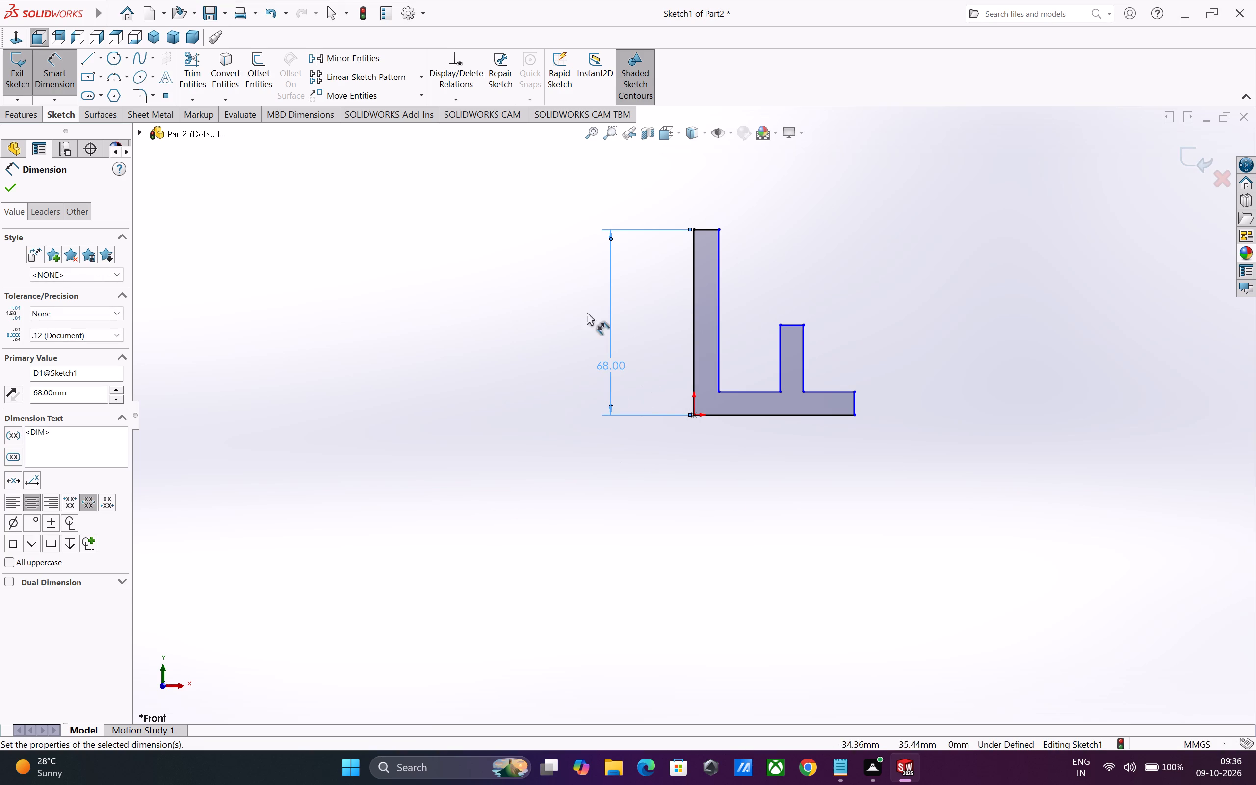
{"action": "left_click", "coordinate": [703, 230]}
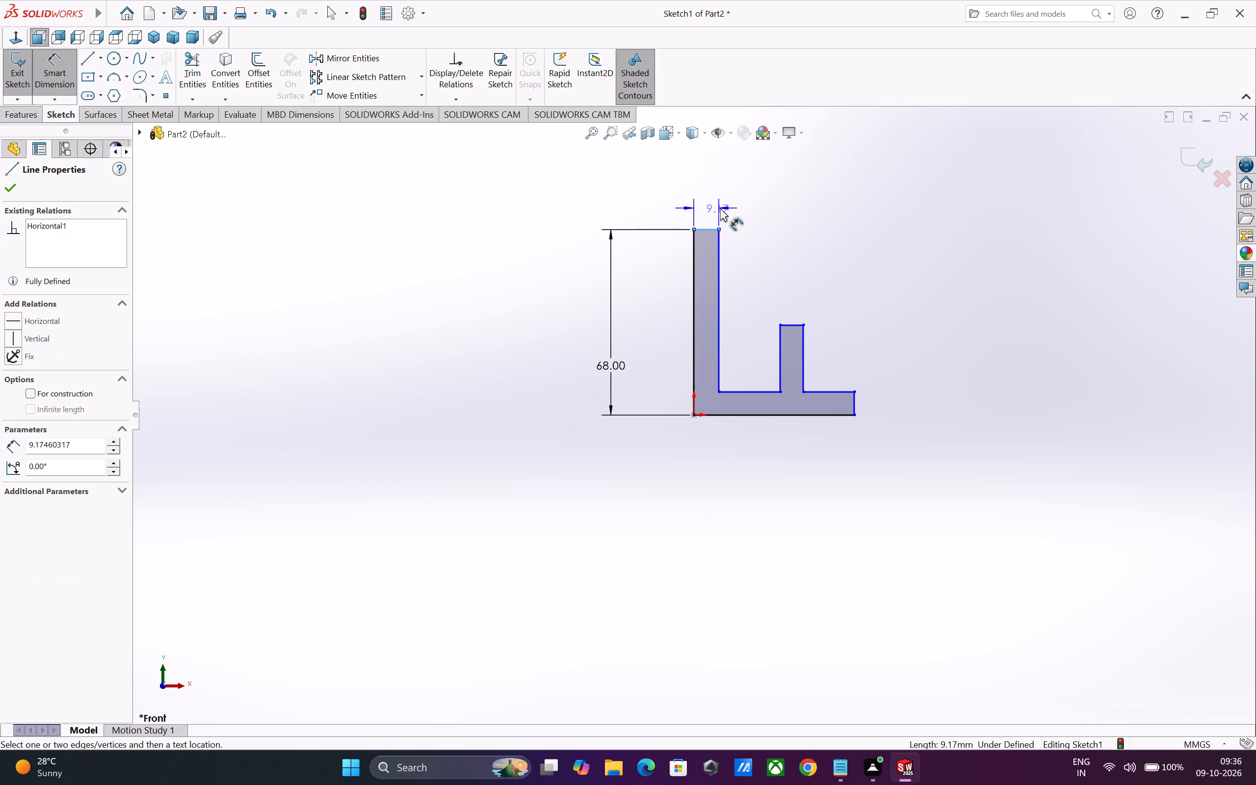
{"action": "left_click", "coordinate": [750, 210]}
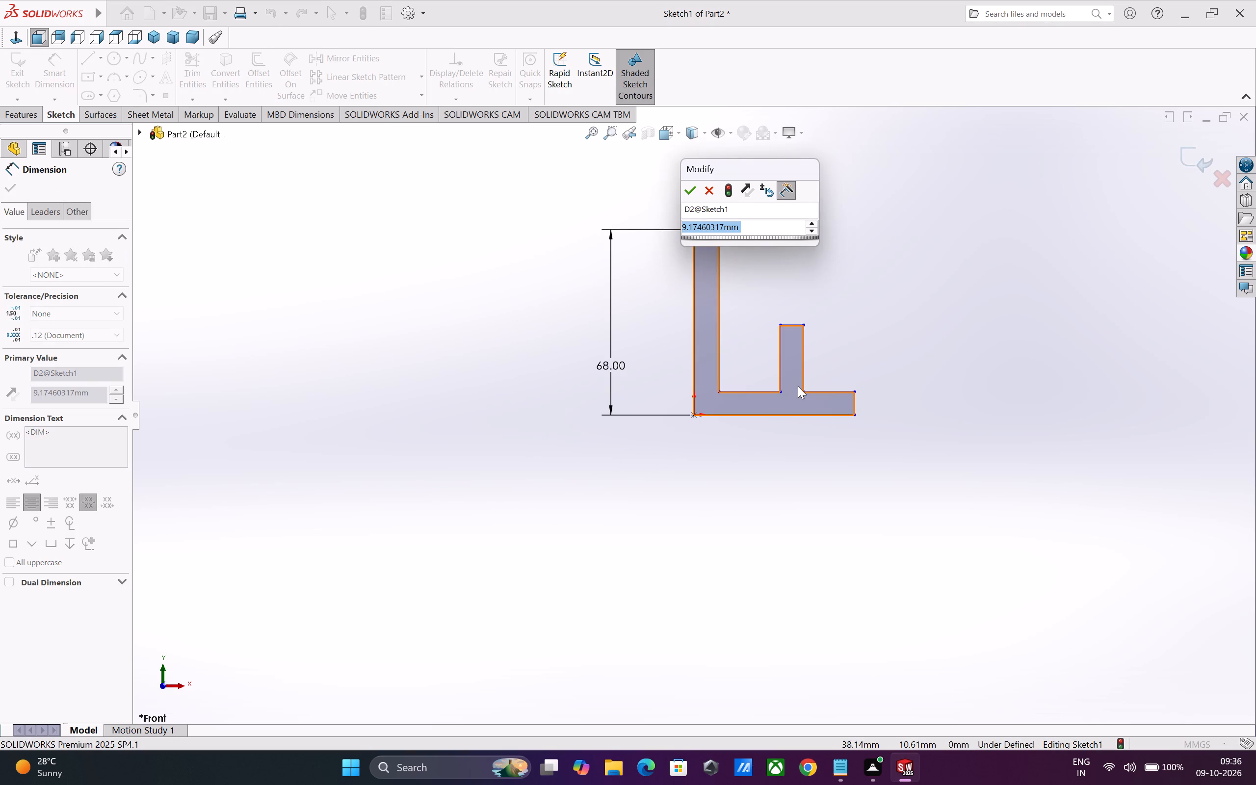
{"action": "key", "text": "8"}
{"action": "key", "text": "Return"}
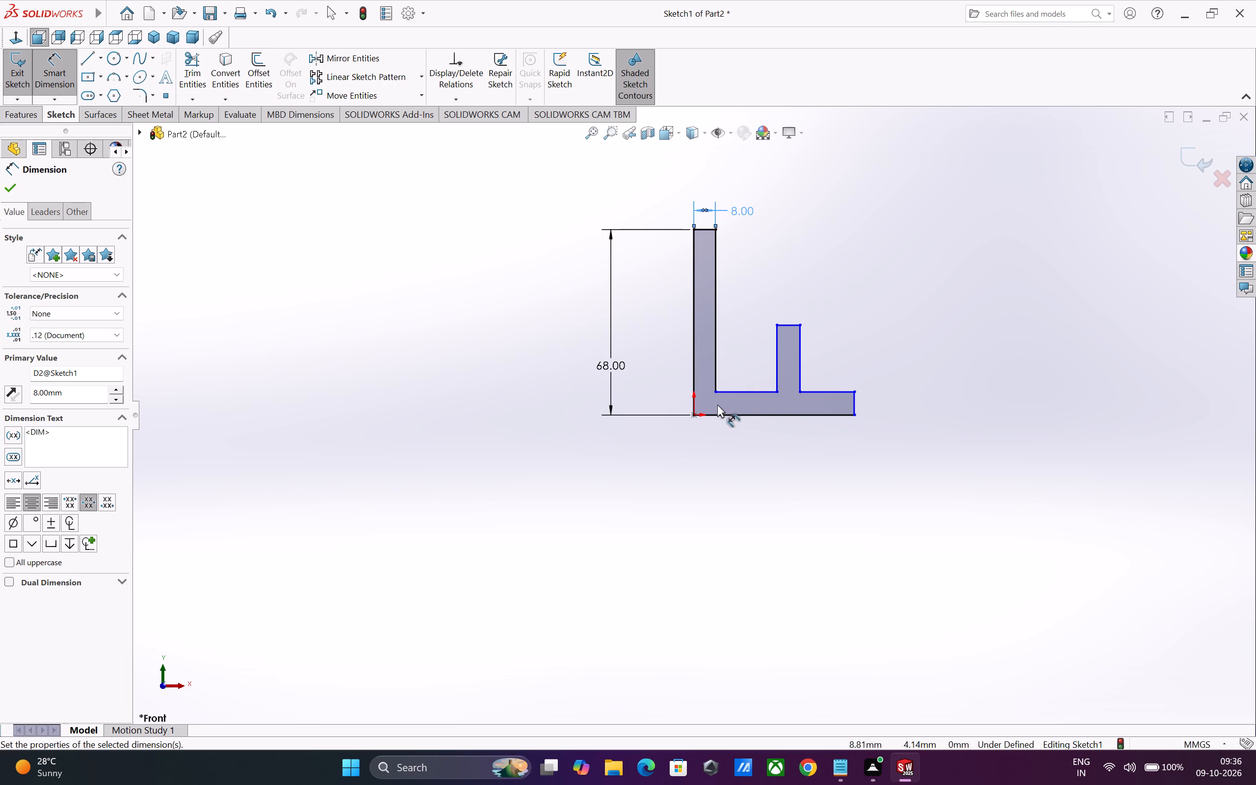
Dimension the short upright 20 mm from the tall upright's outer edge to its near side, with a width of 8 mm.
{"action": "left_click", "coordinate": [693, 375]}
{"action": "left_click", "coordinate": [777, 379]}
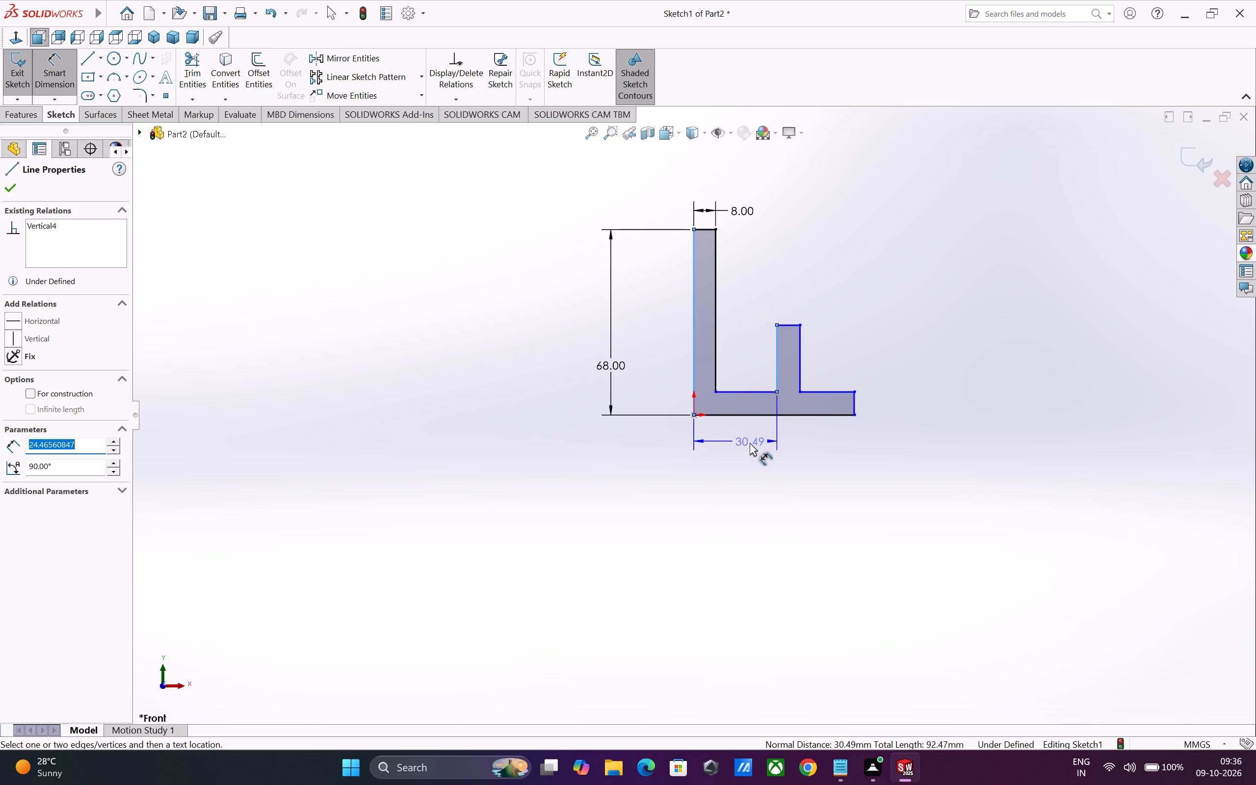
{"action": "left_click", "coordinate": [750, 445]}
{"action": "key", "text": "2"}
{"action": "key", "text": "0"}
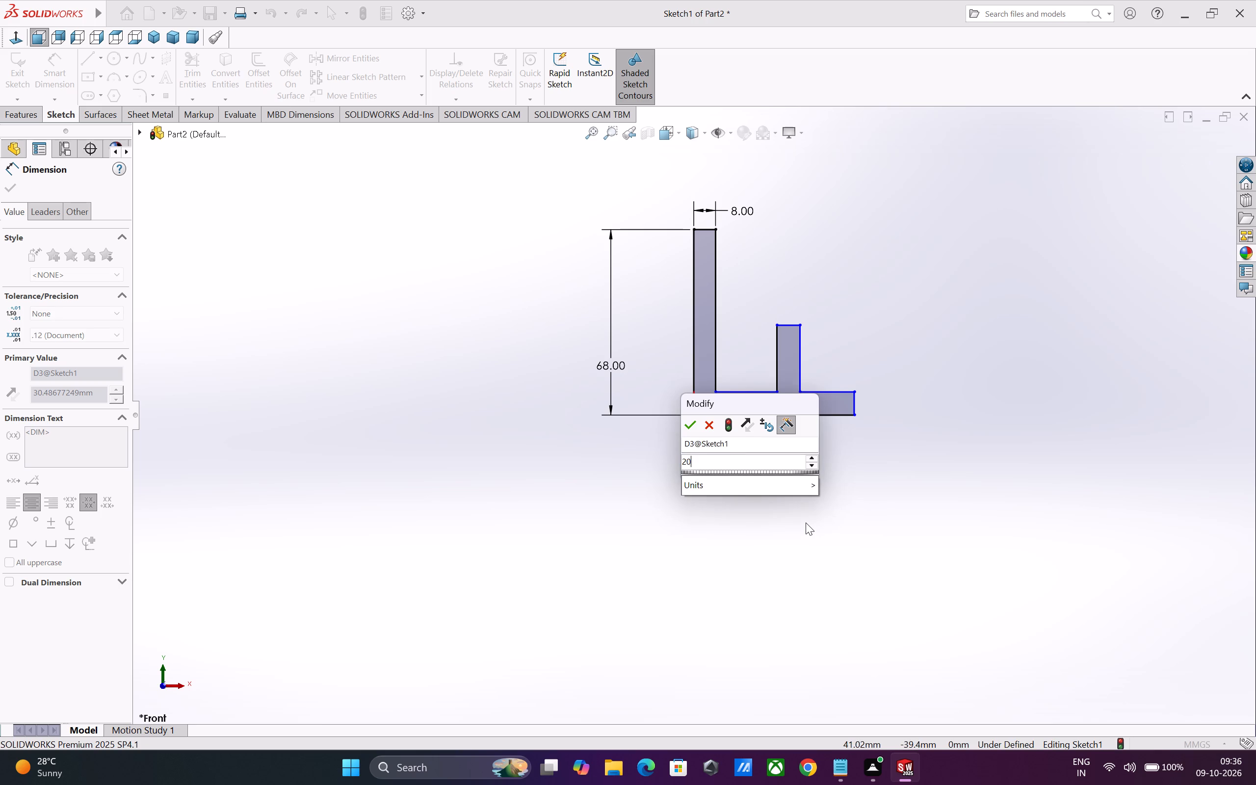
{"action": "key", "text": "Return"}
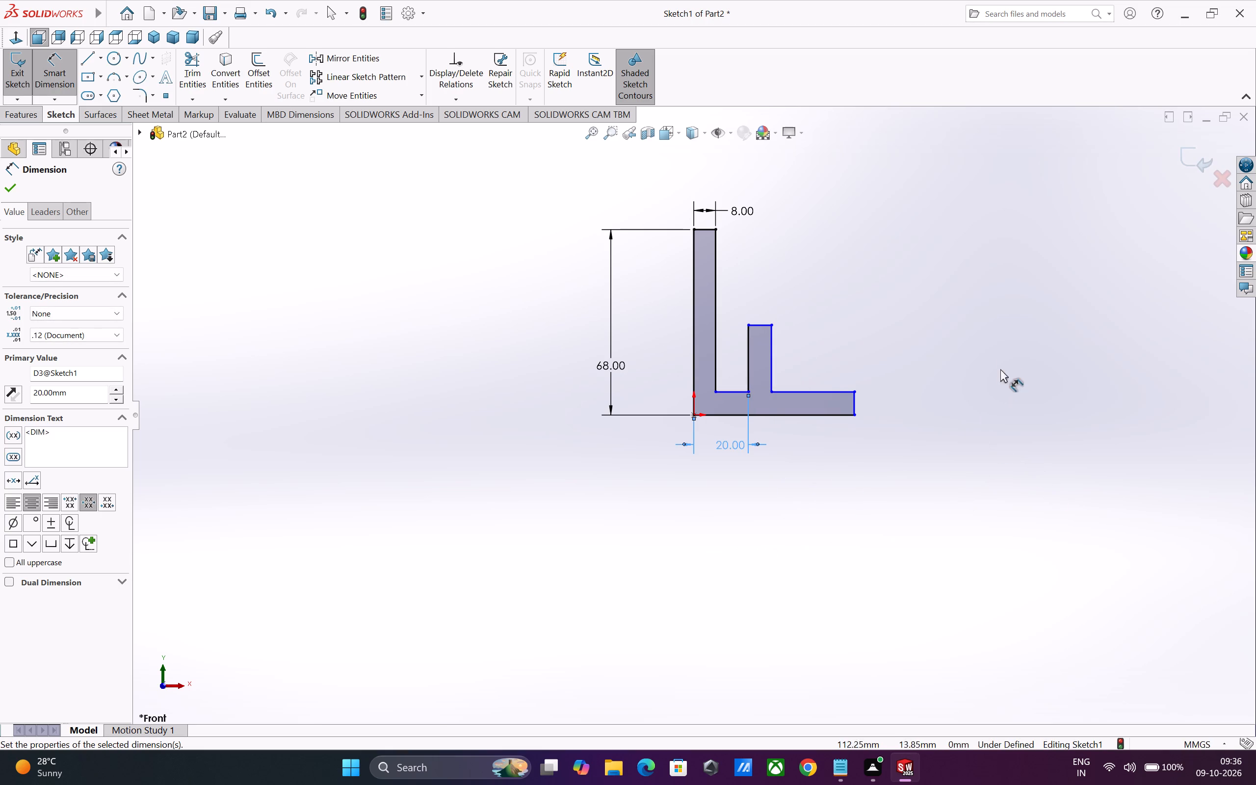
{"action": "left_click", "coordinate": [748, 350]}
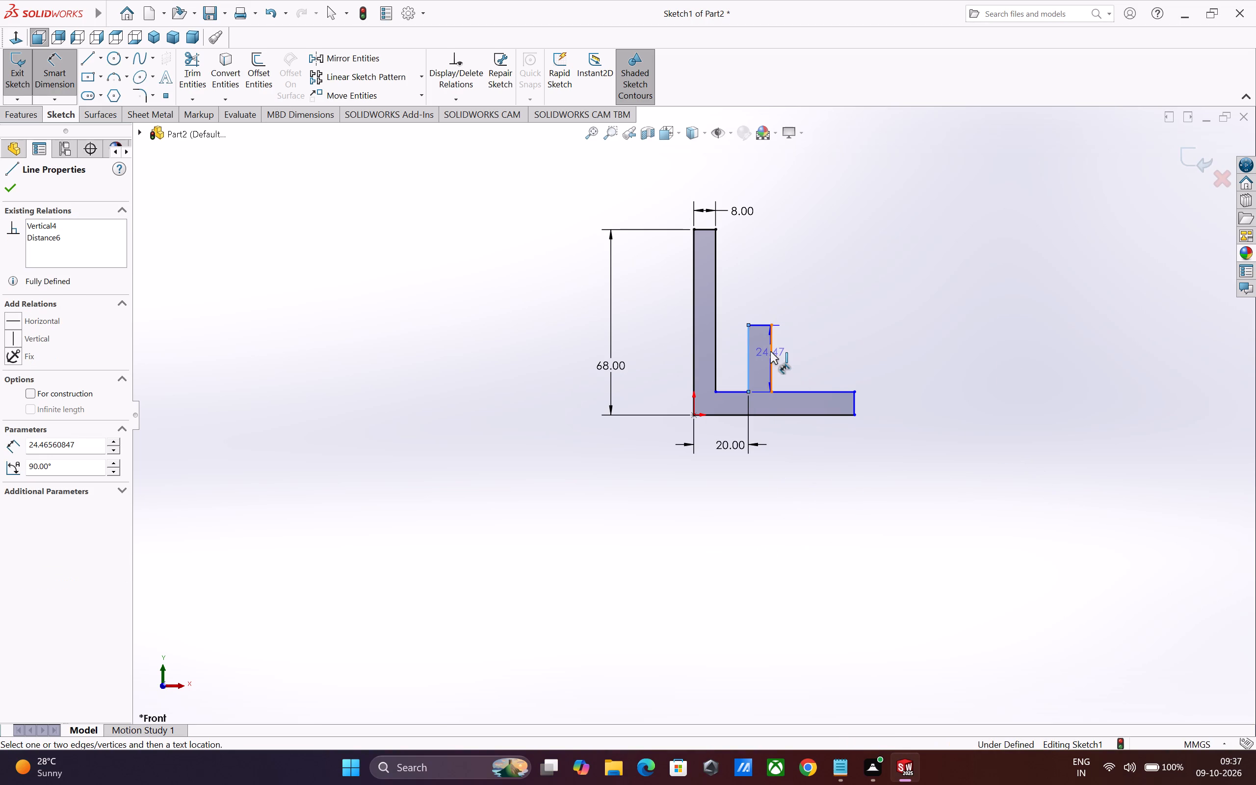
{"action": "left_click", "coordinate": [771, 352]}
{"action": "left_click", "coordinate": [795, 312]}
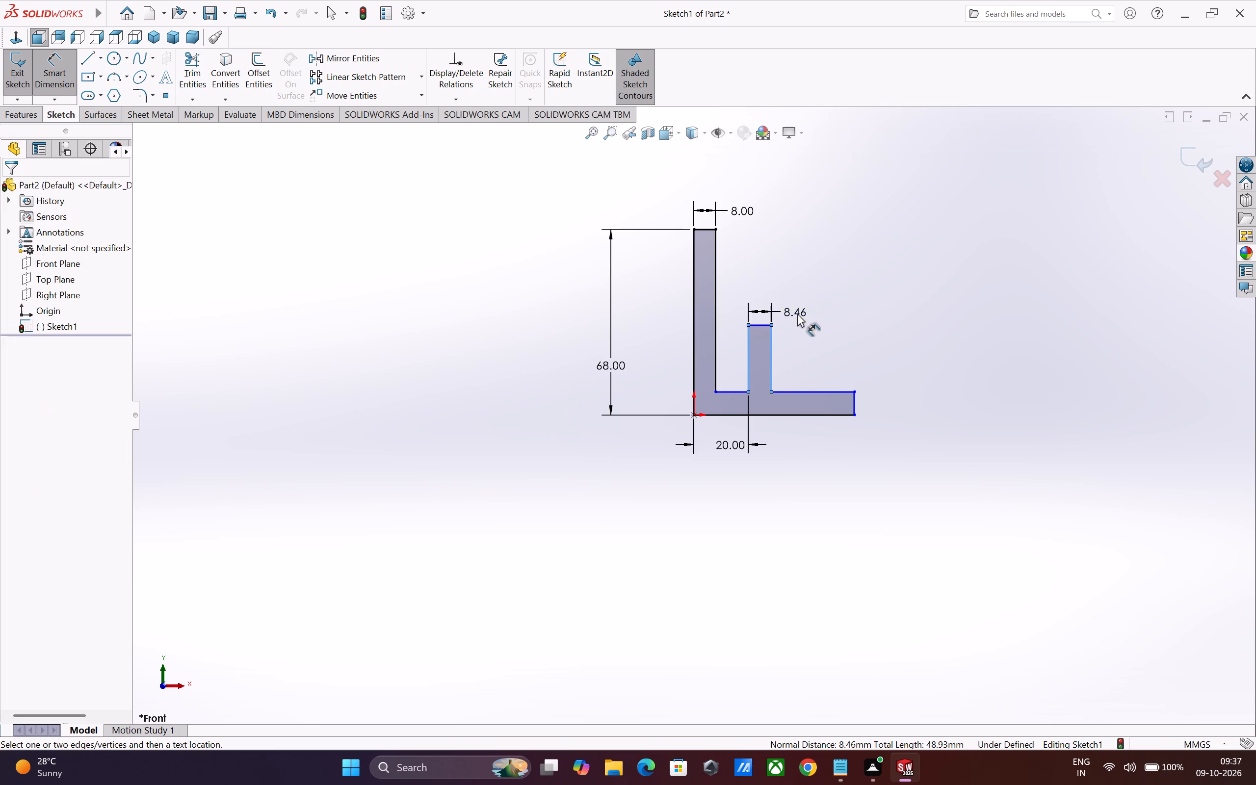
{"action": "key", "text": "8"}
{"action": "key", "text": "Return"}
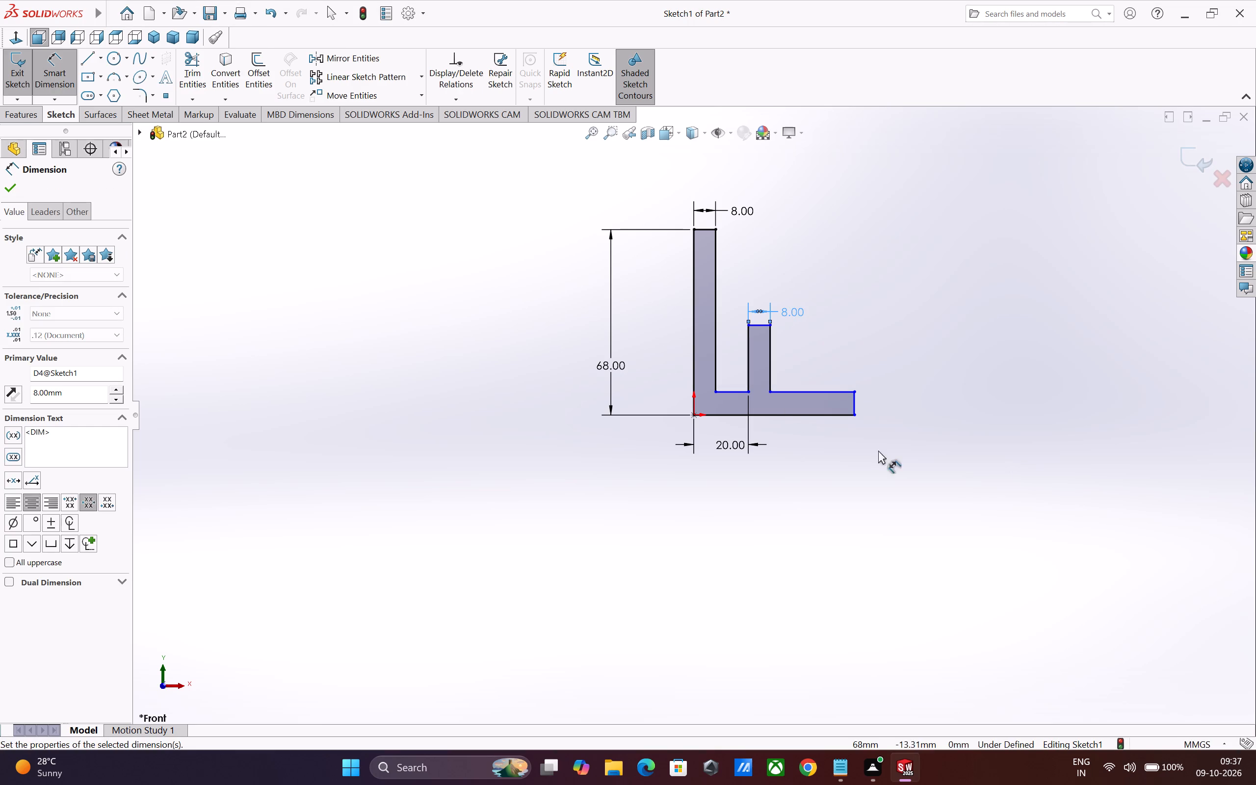
Dimension the base's thickness beyond the short upright to 8 mm.
{"action": "left_click", "coordinate": [800, 415]}
{"action": "left_click", "coordinate": [803, 391]}
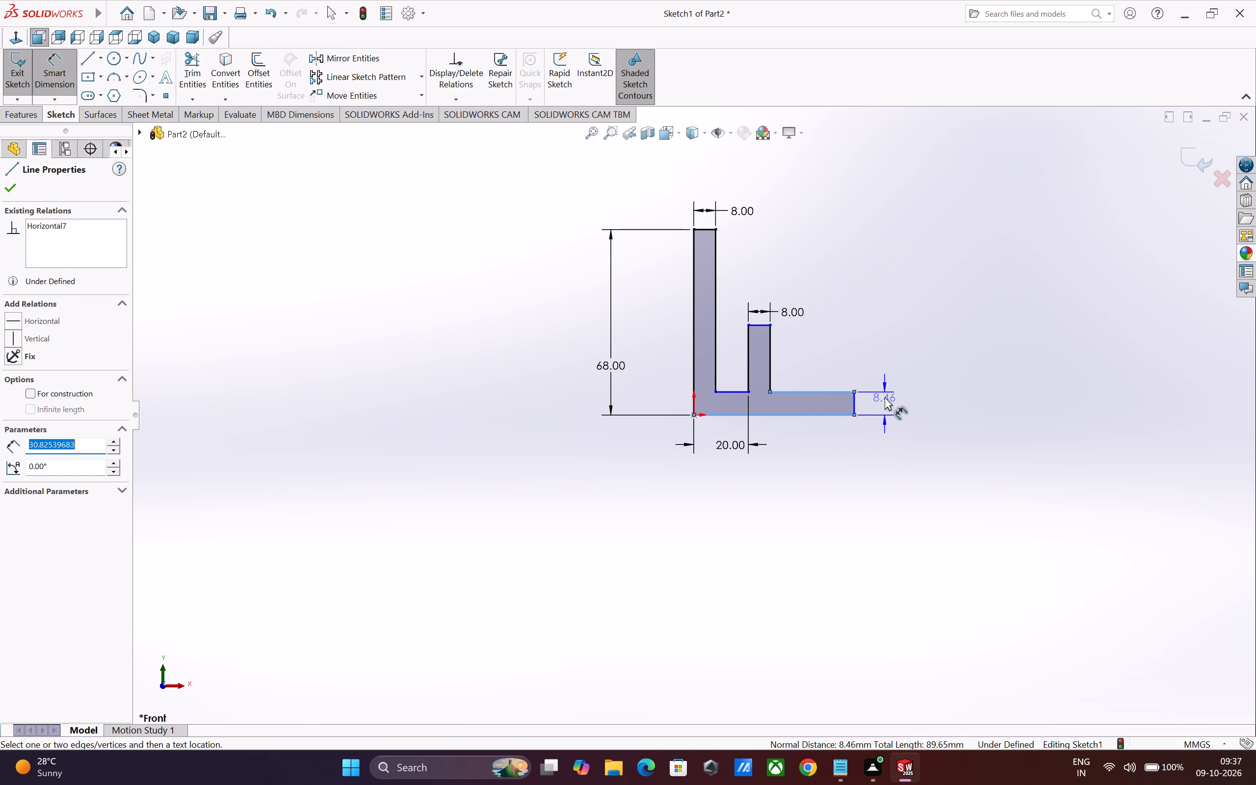
{"action": "left_click", "coordinate": [885, 400]}
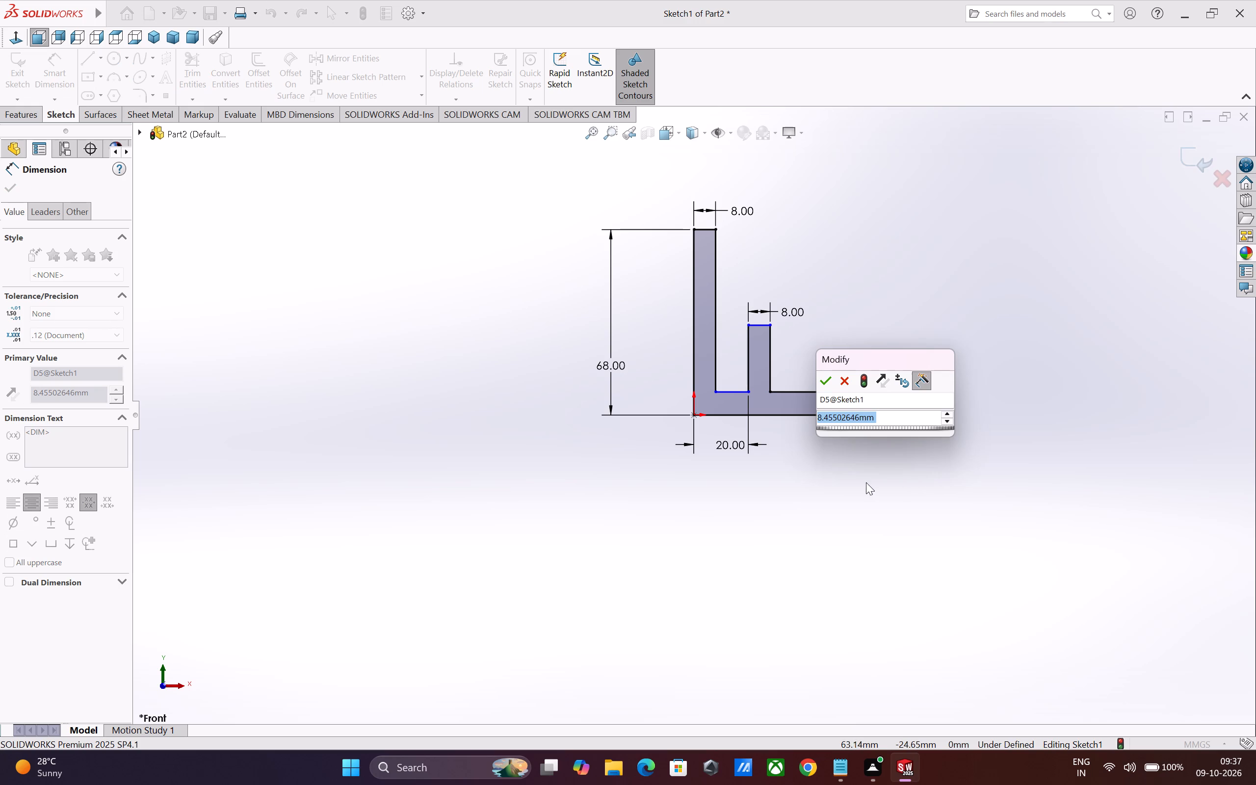
{"action": "key", "text": "8"}
{"action": "key", "text": "Return"}
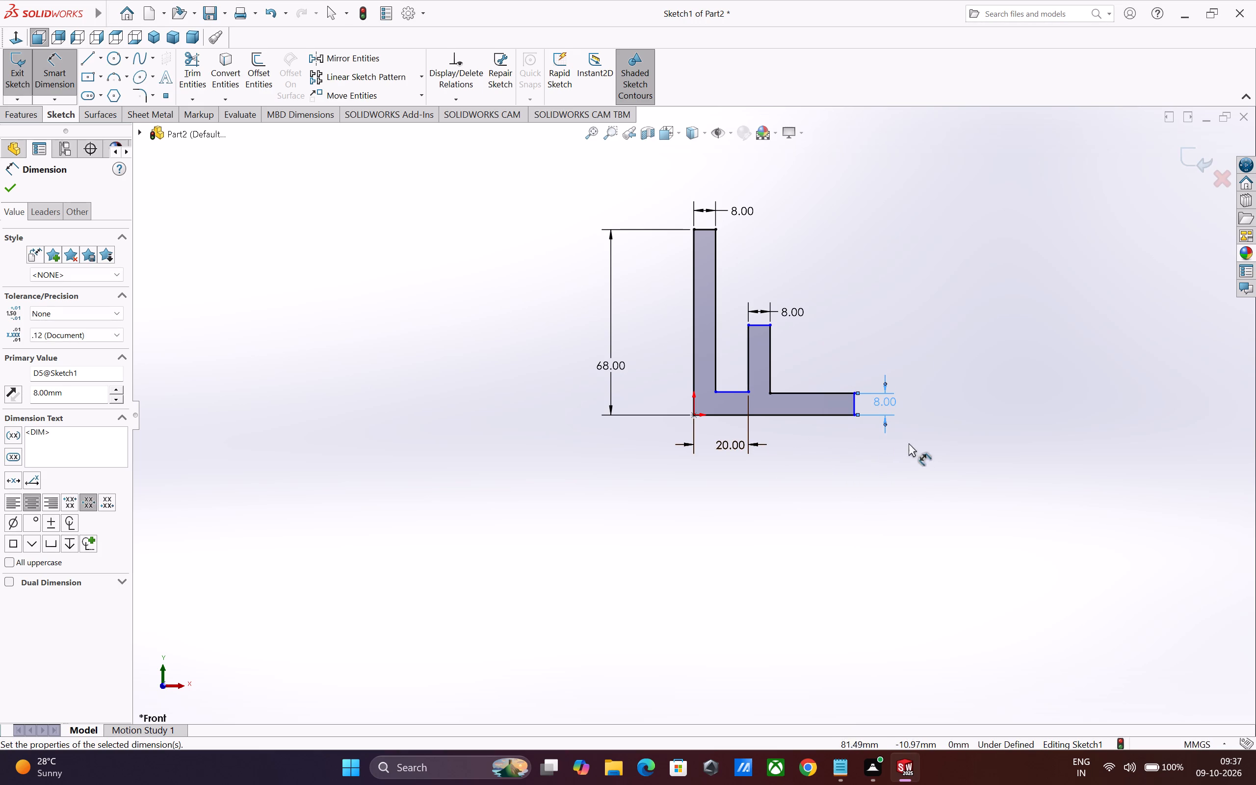
Add a driven dimension to the length of the base's upper edge between the two uprights.
{"action": "left_click", "coordinate": [728, 392]}
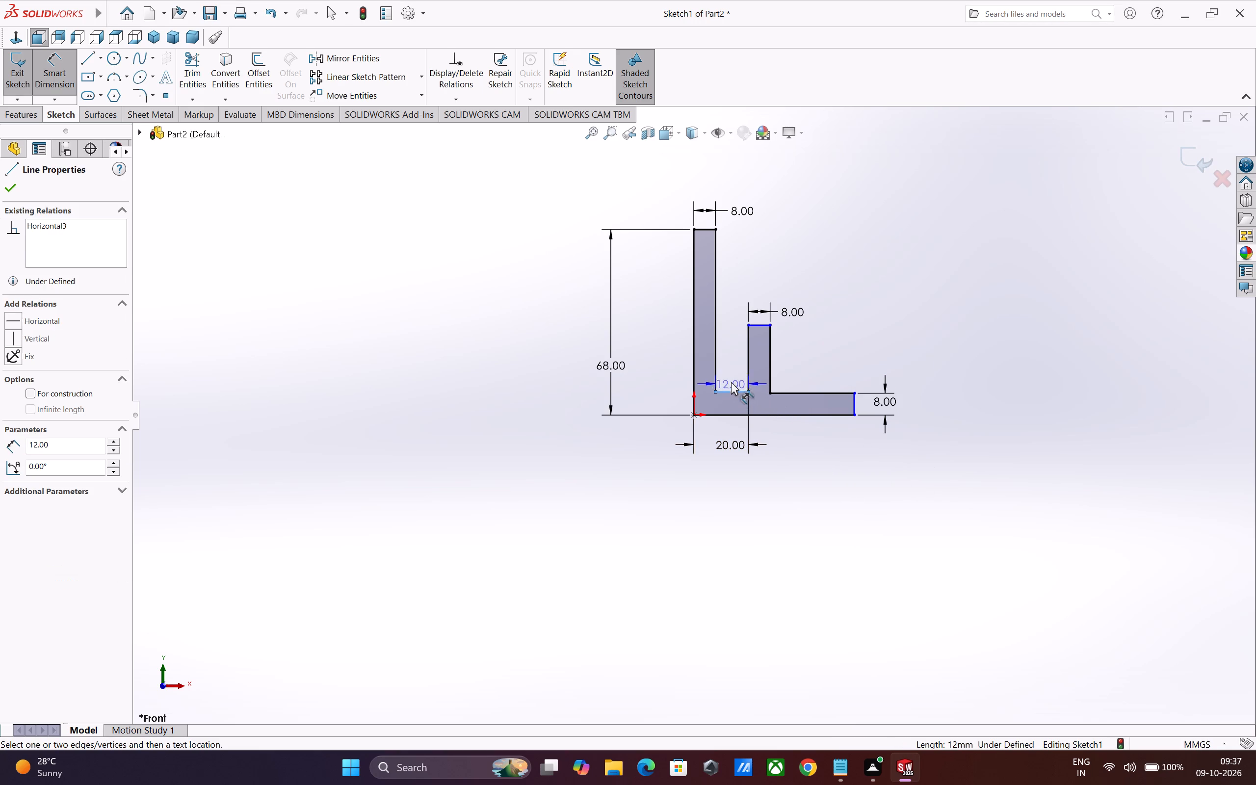
{"action": "left_click", "coordinate": [731, 378]}
{"action": "left_click", "coordinate": [818, 454]}
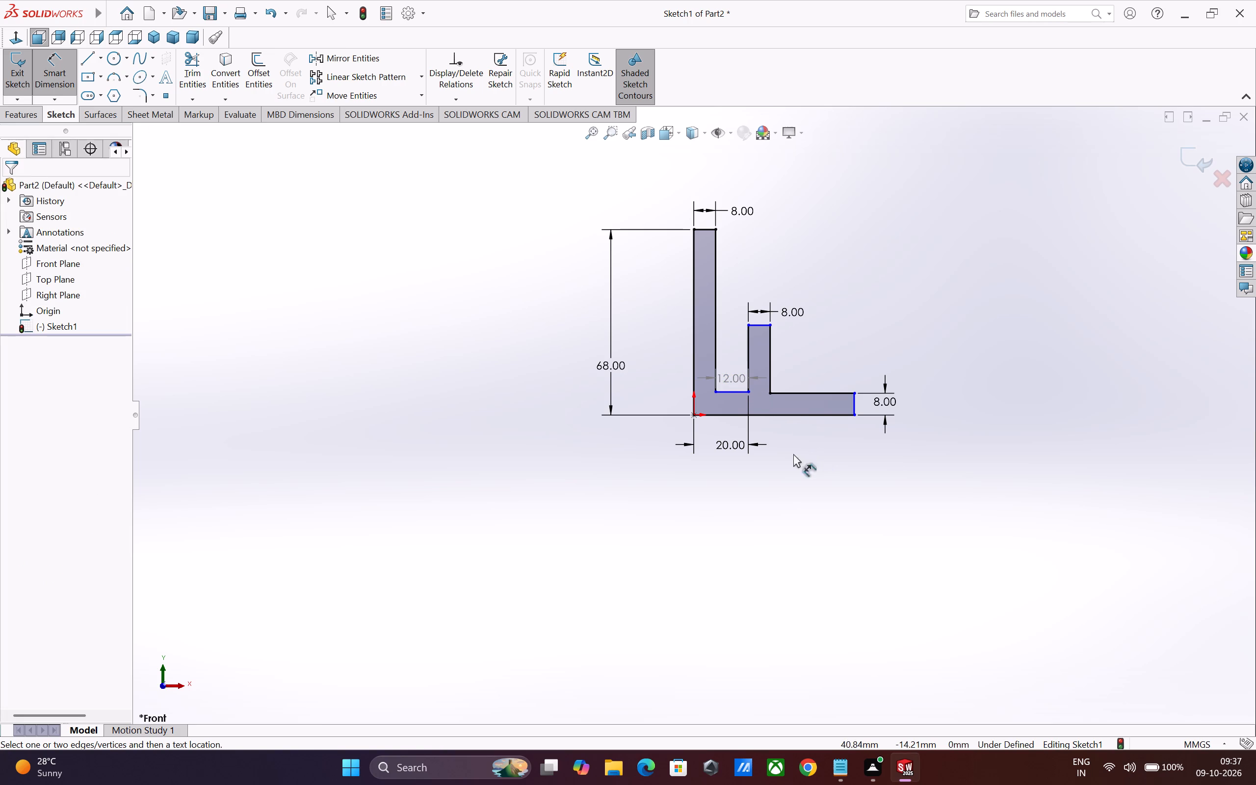
Dimension the base's thickness between the two uprights to 8 mm.
{"action": "left_click", "coordinate": [736, 391]}
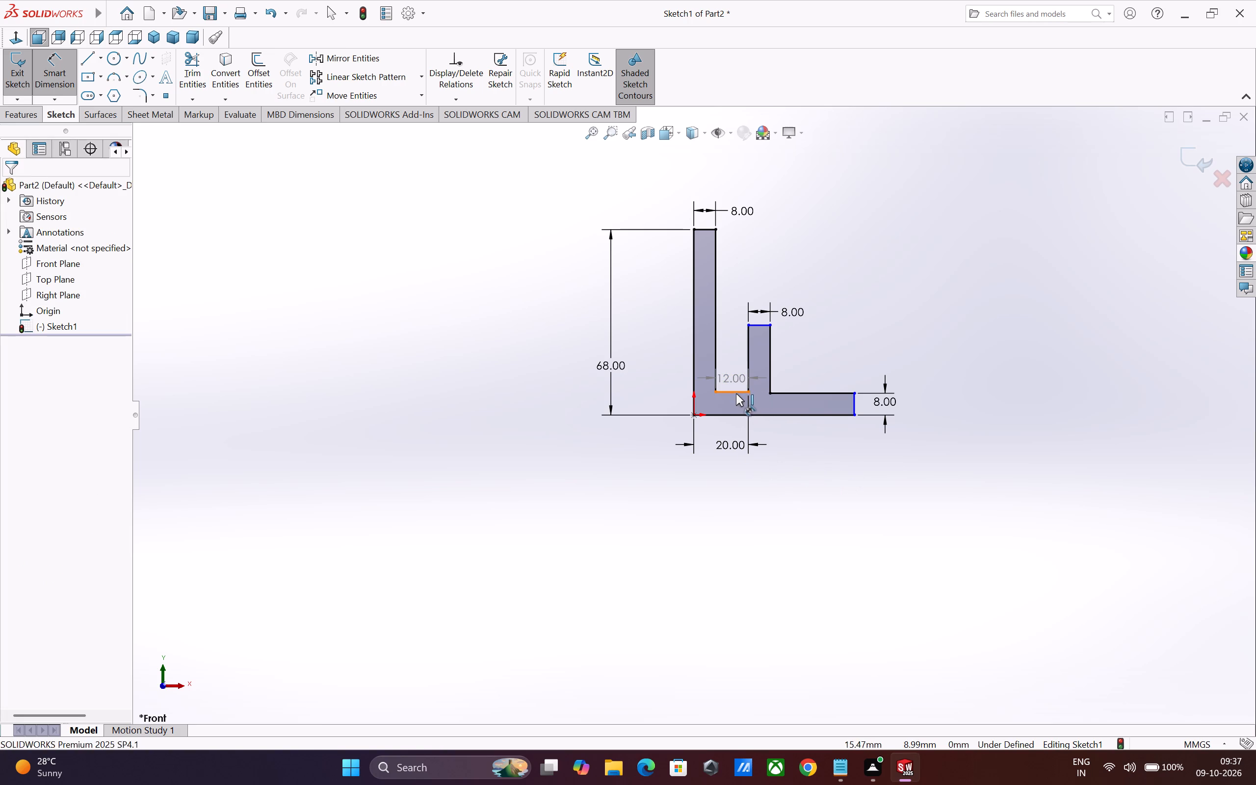
{"action": "left_click", "coordinate": [734, 415]}
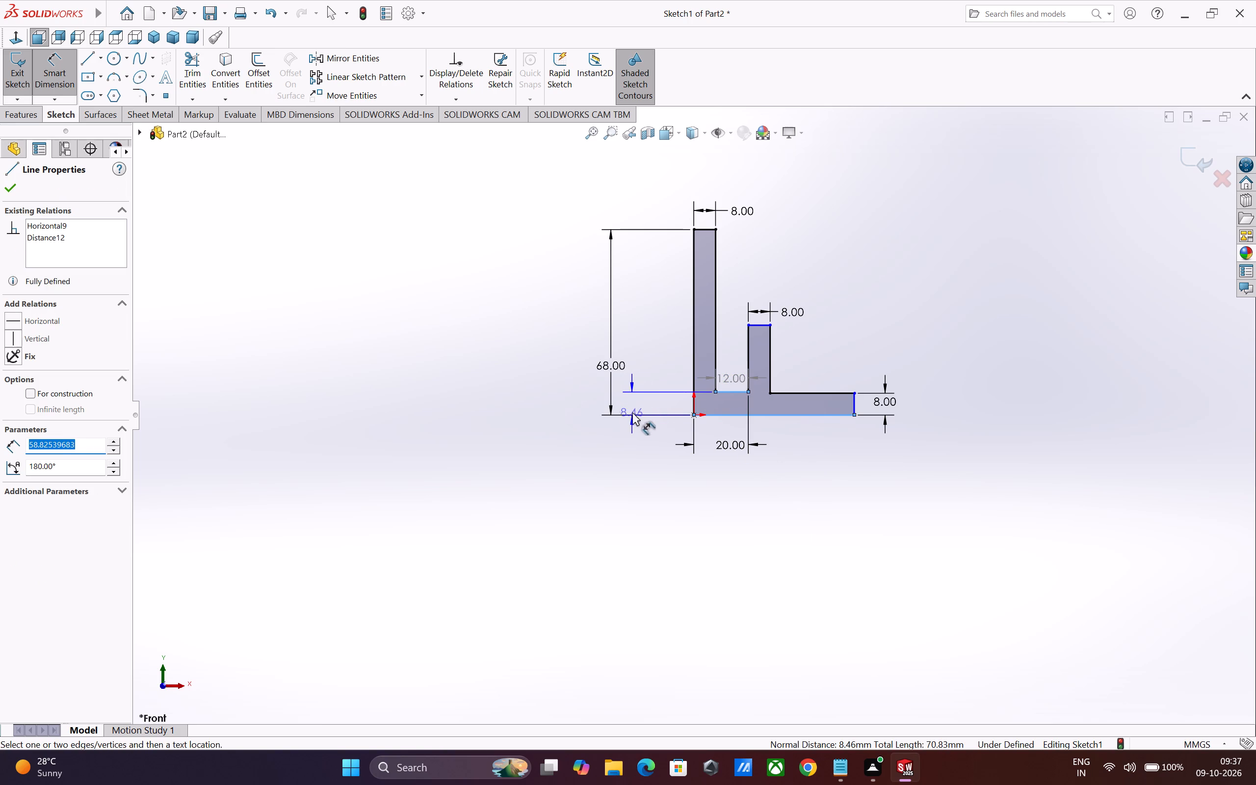
{"action": "left_click", "coordinate": [651, 436]}
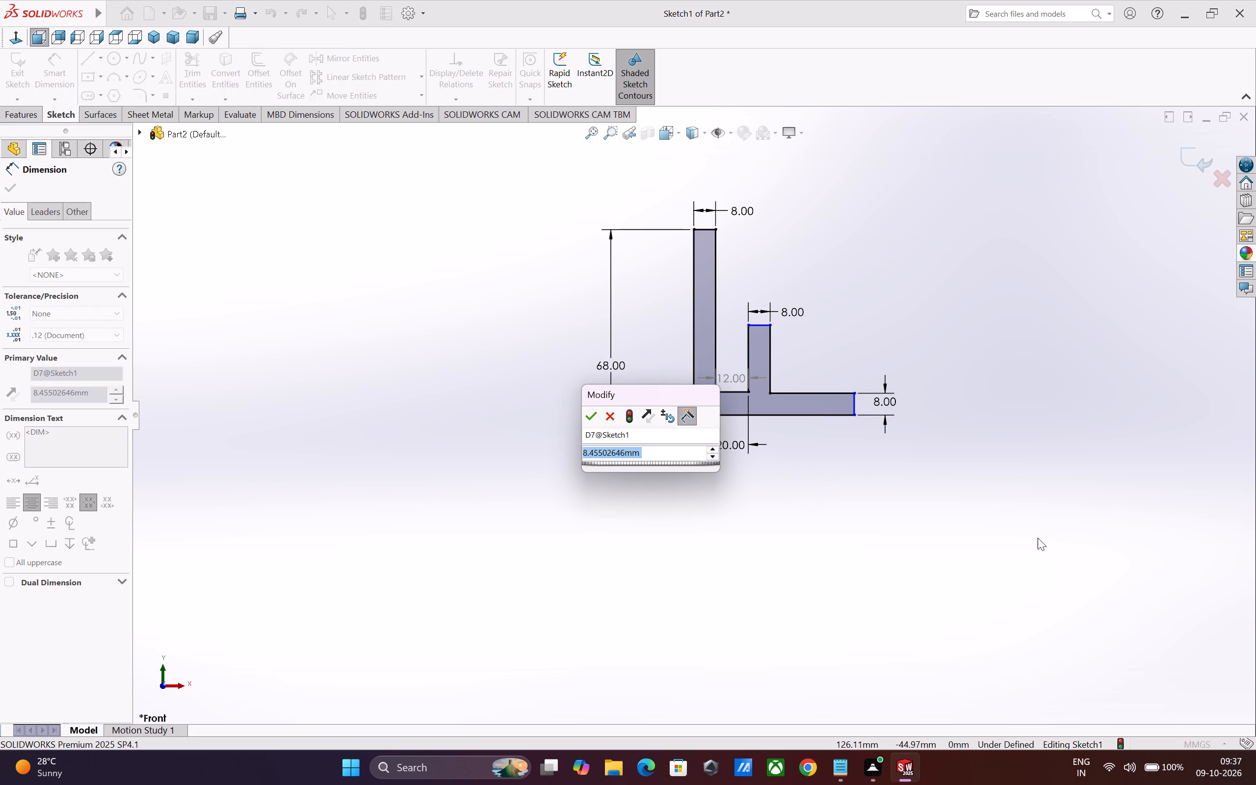
{"action": "key", "text": "8"}
{"action": "key", "text": "Return"}
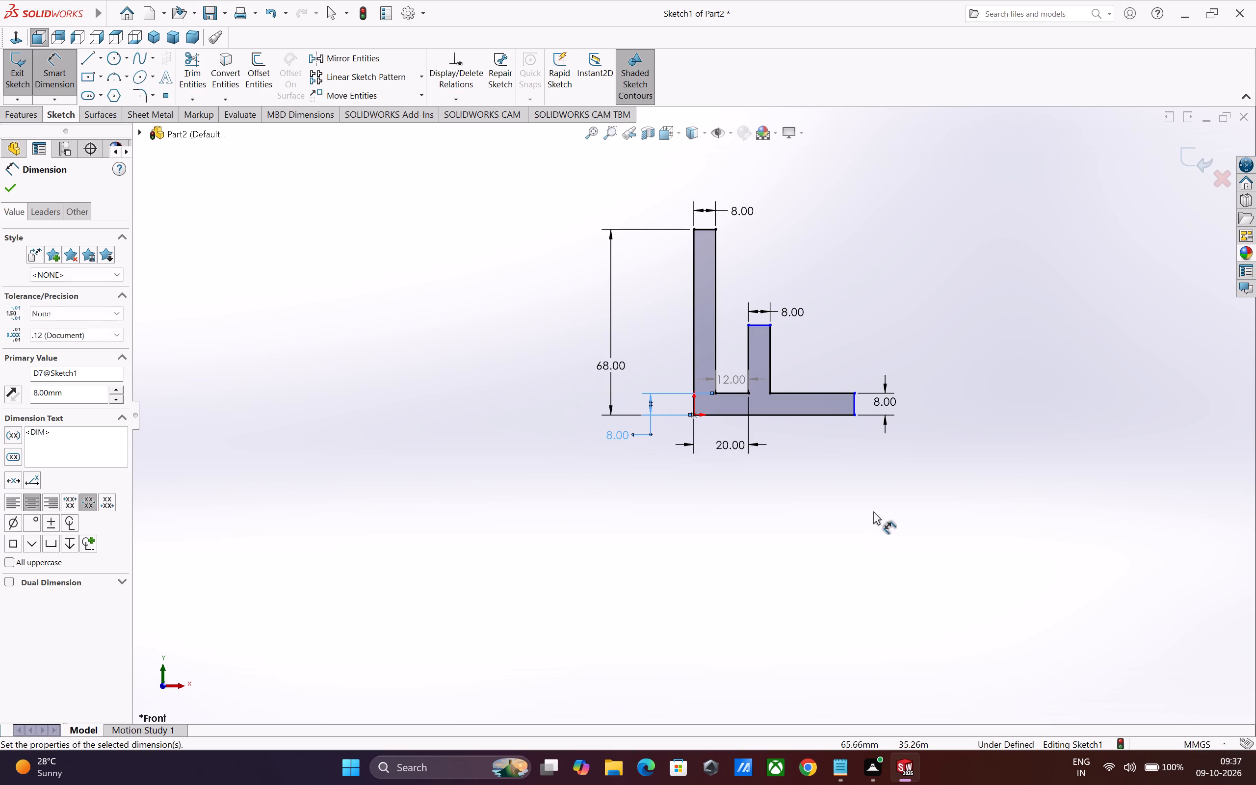
{"action": "key", "text": "Escape"}
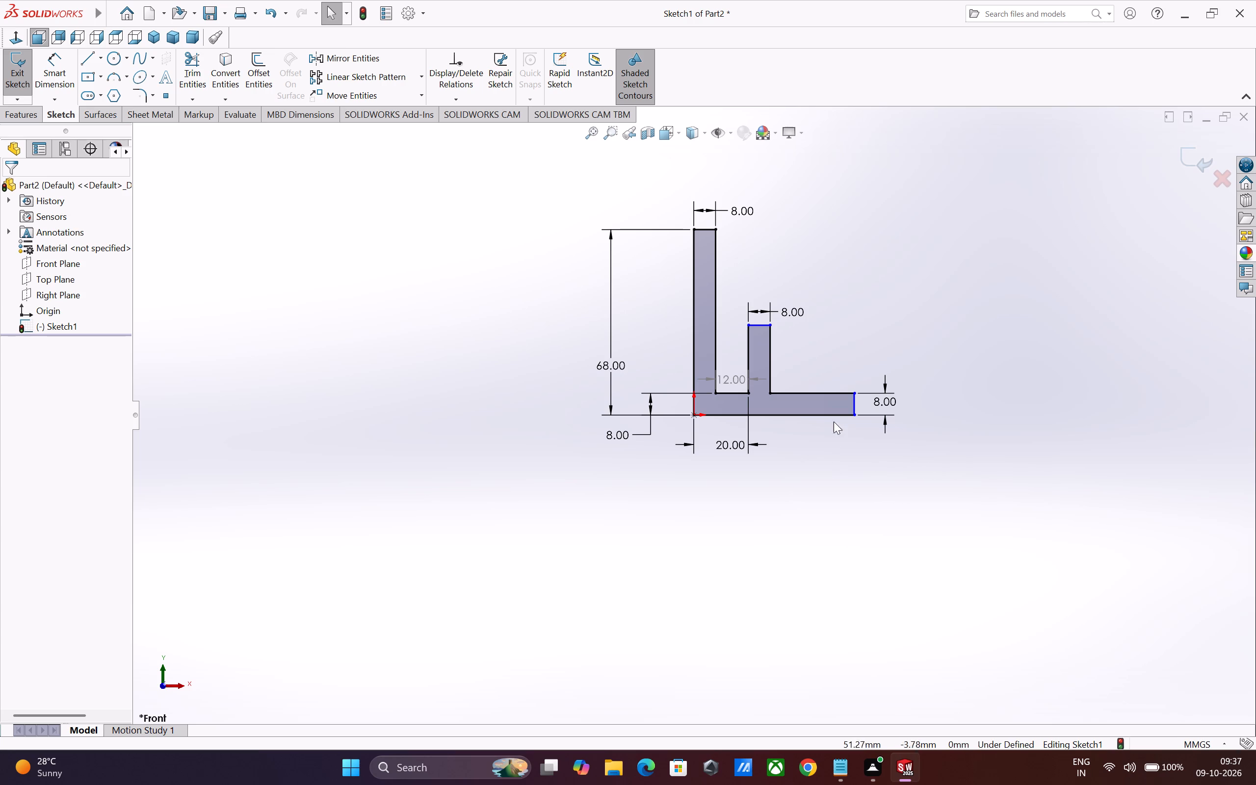
Dimension the short upright's height above the base's upper edge to 18 mm.
{"action": "left_click", "coordinate": [791, 392]}
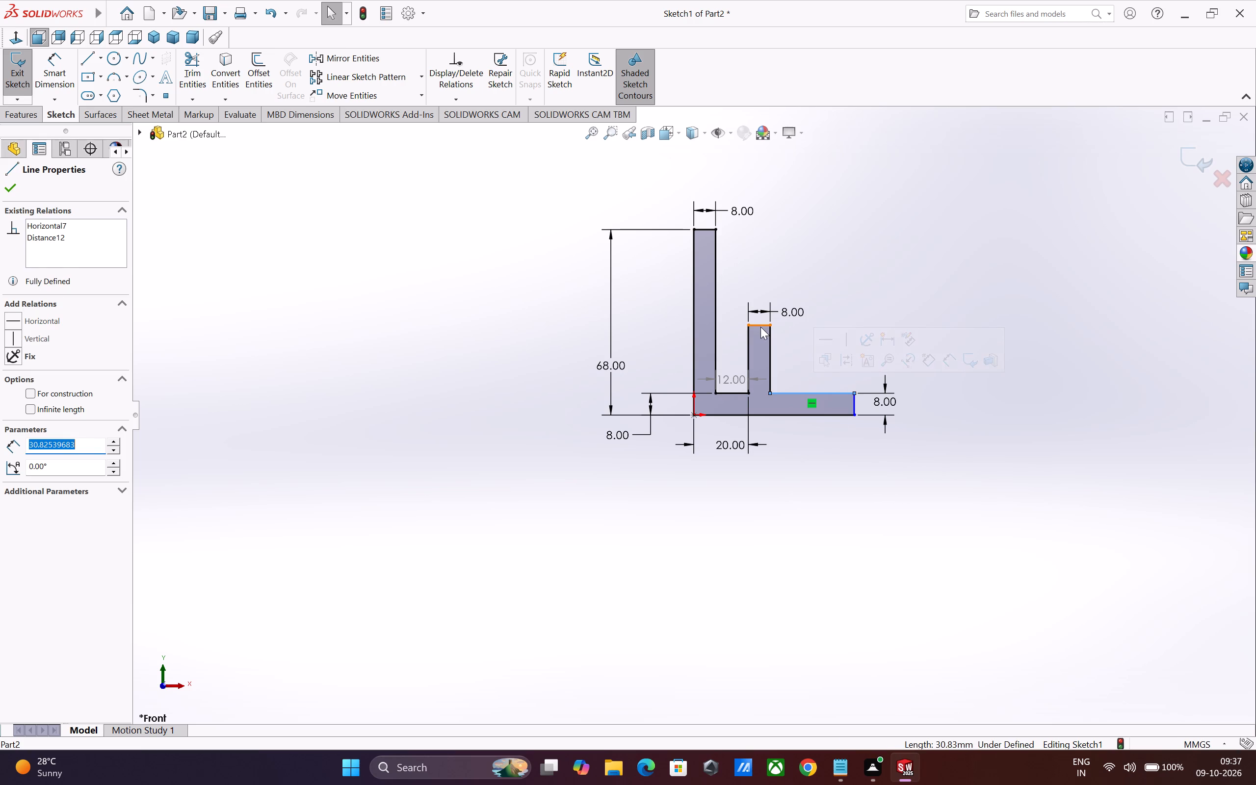
{"action": "left_click", "coordinate": [759, 325]}
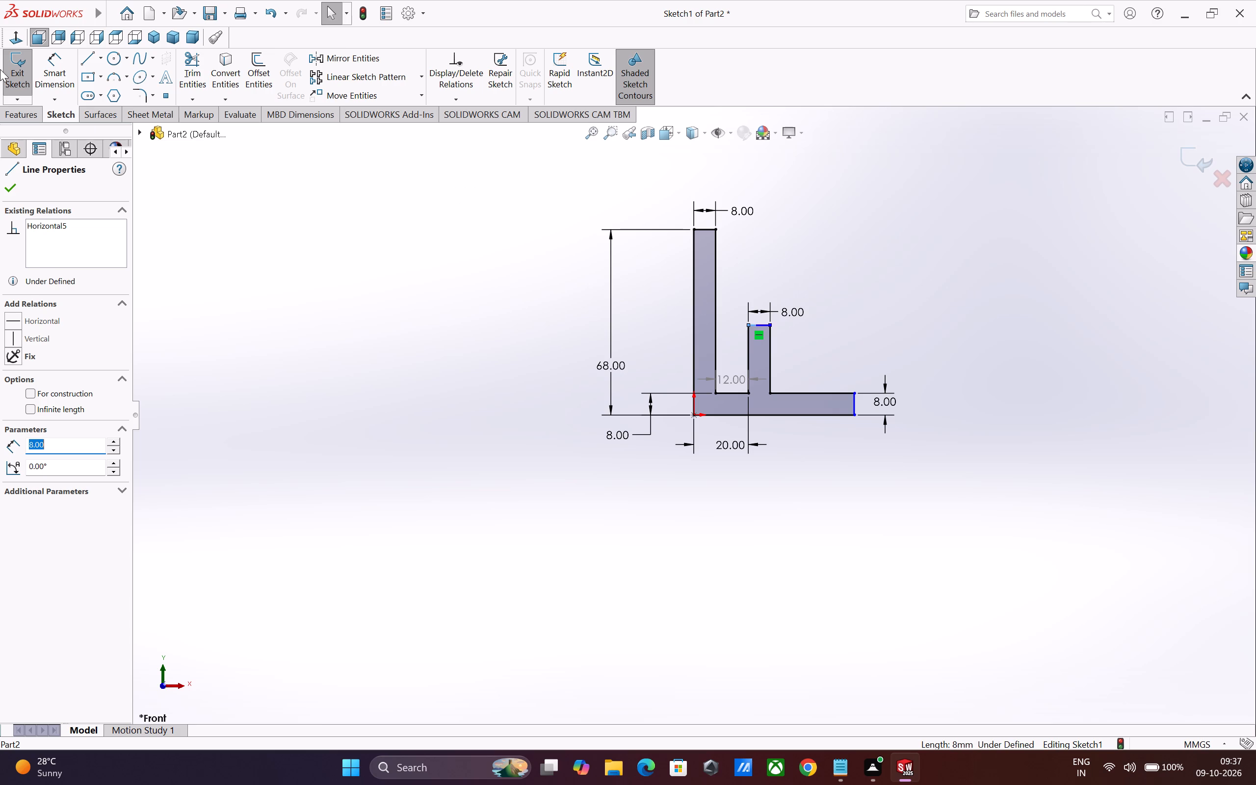
{"action": "left_click", "coordinate": [44, 61]}
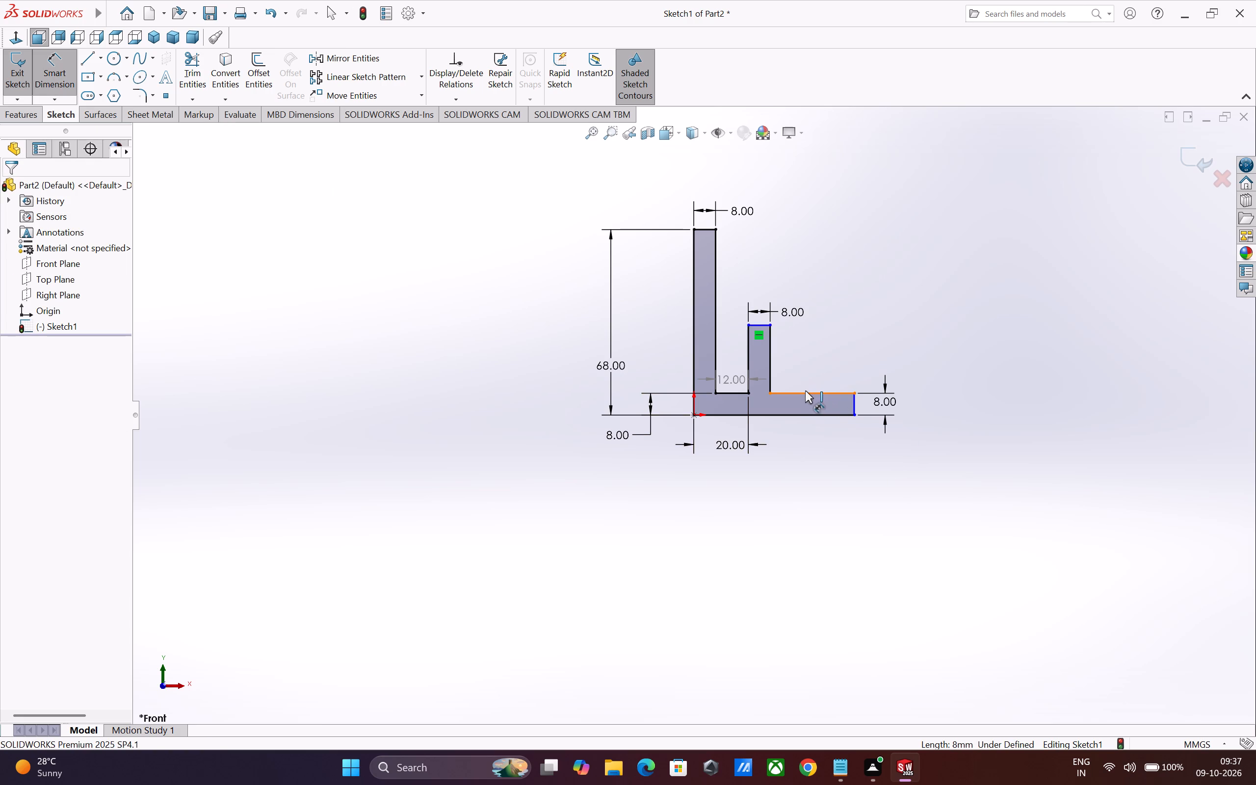
{"action": "left_click", "coordinate": [805, 392]}
{"action": "left_click", "coordinate": [758, 324]}
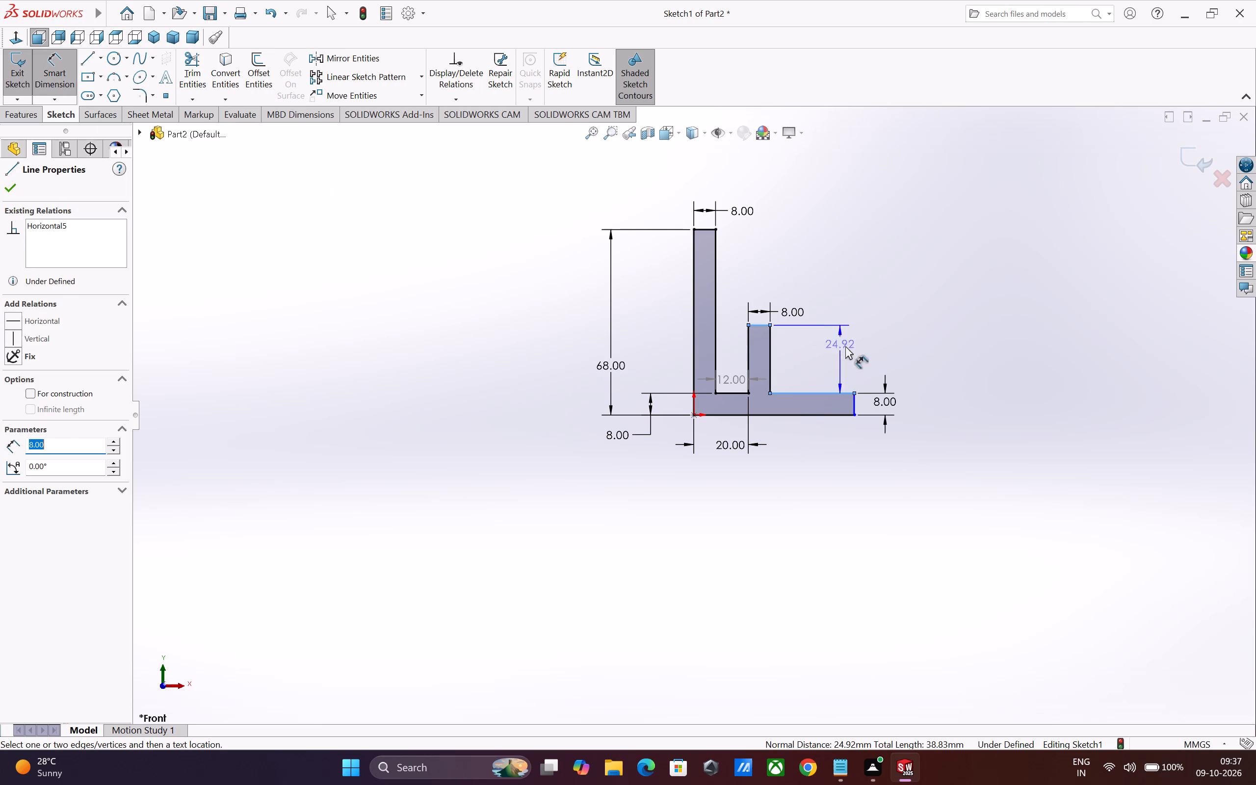
{"action": "left_click", "coordinate": [831, 352]}
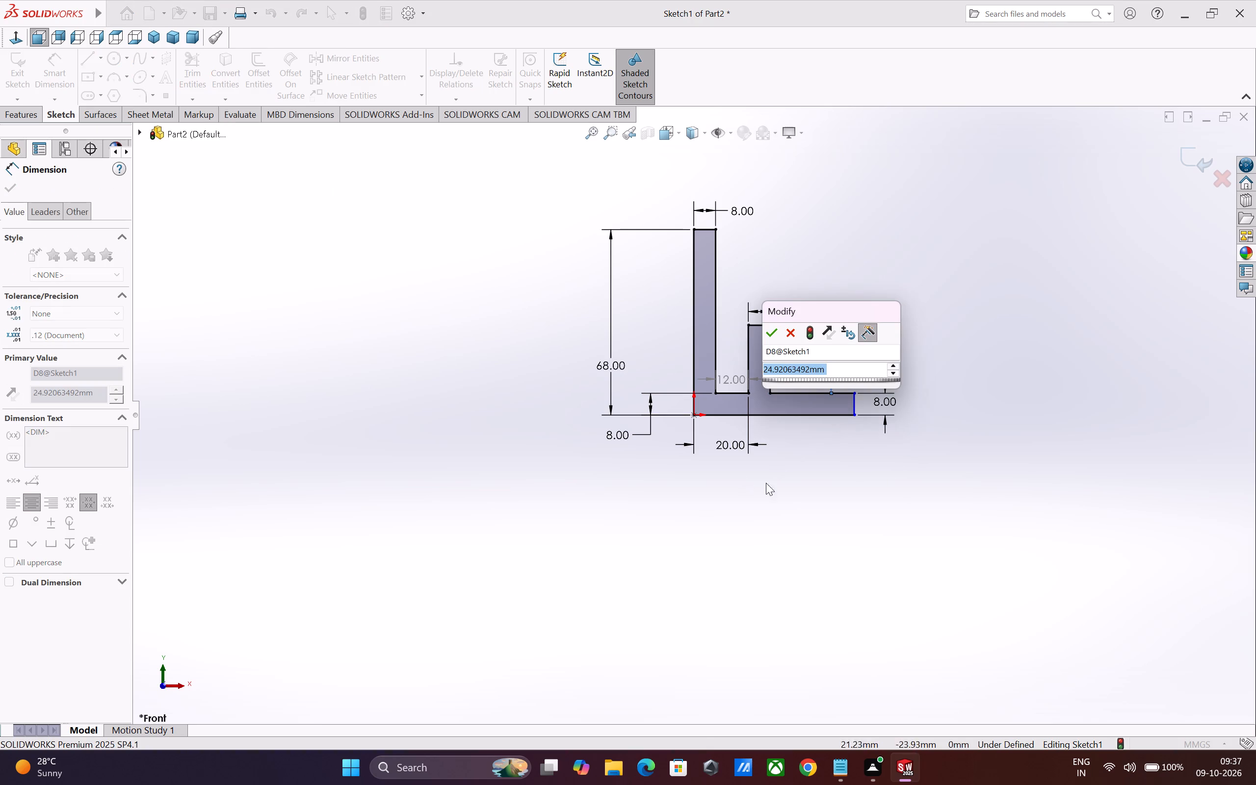
{"action": "type", "text": "18"}
{"action": "key", "text": "Return"}
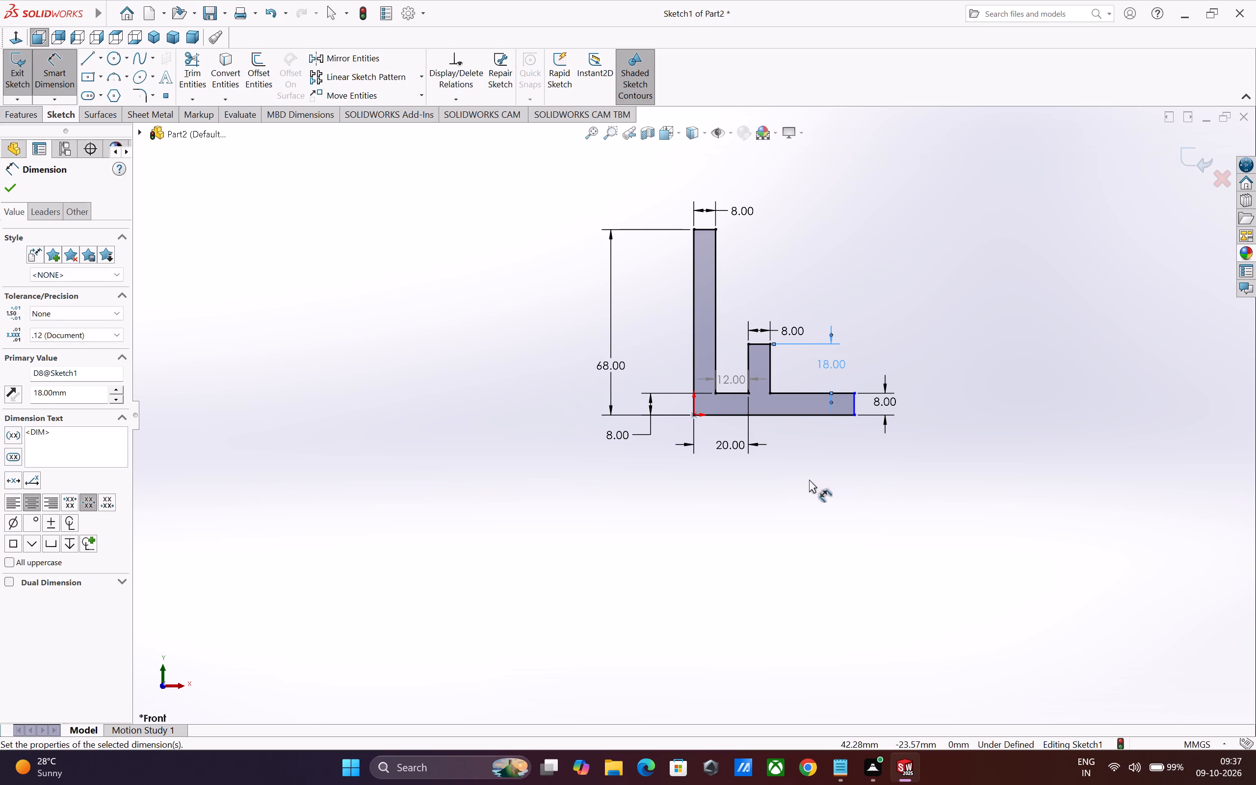
Dimension the base's overall length from the tall upright's outer edge to the base's far end as 20+8+18 mm.
{"action": "left_click", "coordinate": [694, 407]}
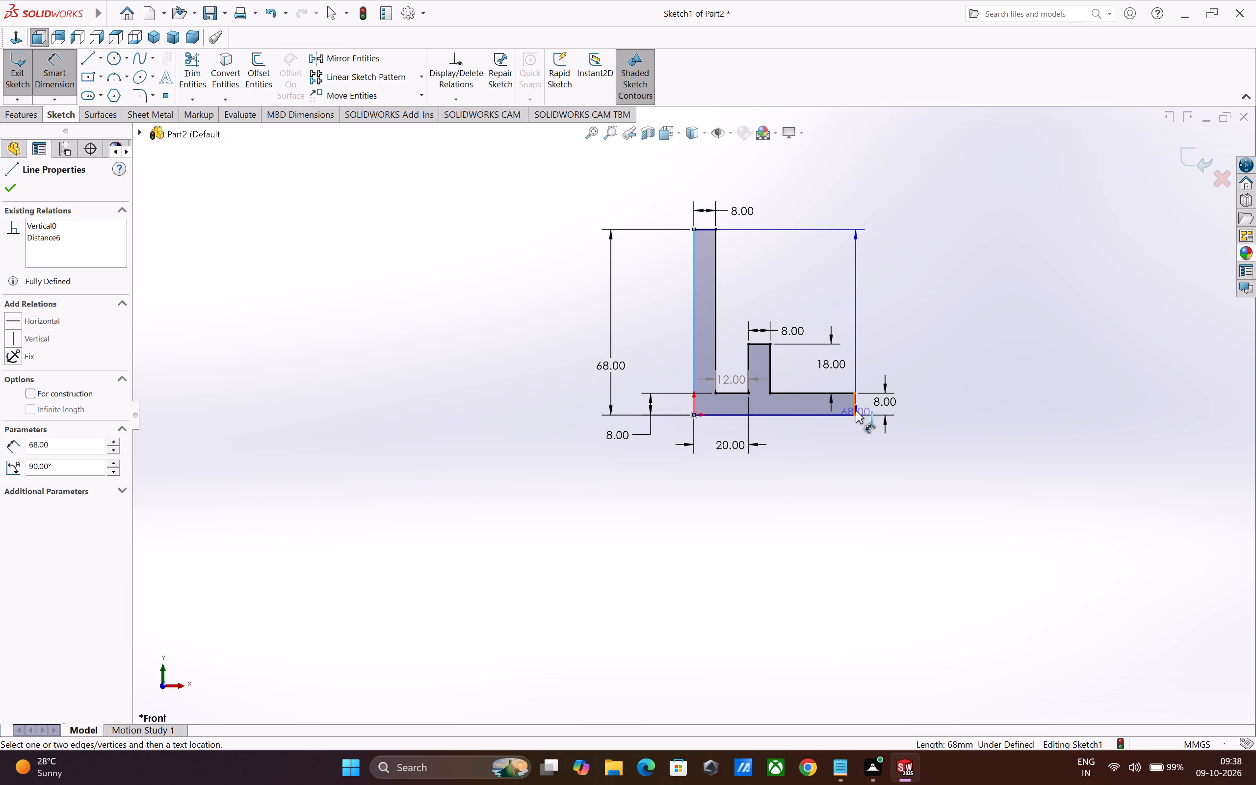
{"action": "left_click", "coordinate": [855, 409]}
{"action": "left_click", "coordinate": [760, 480]}
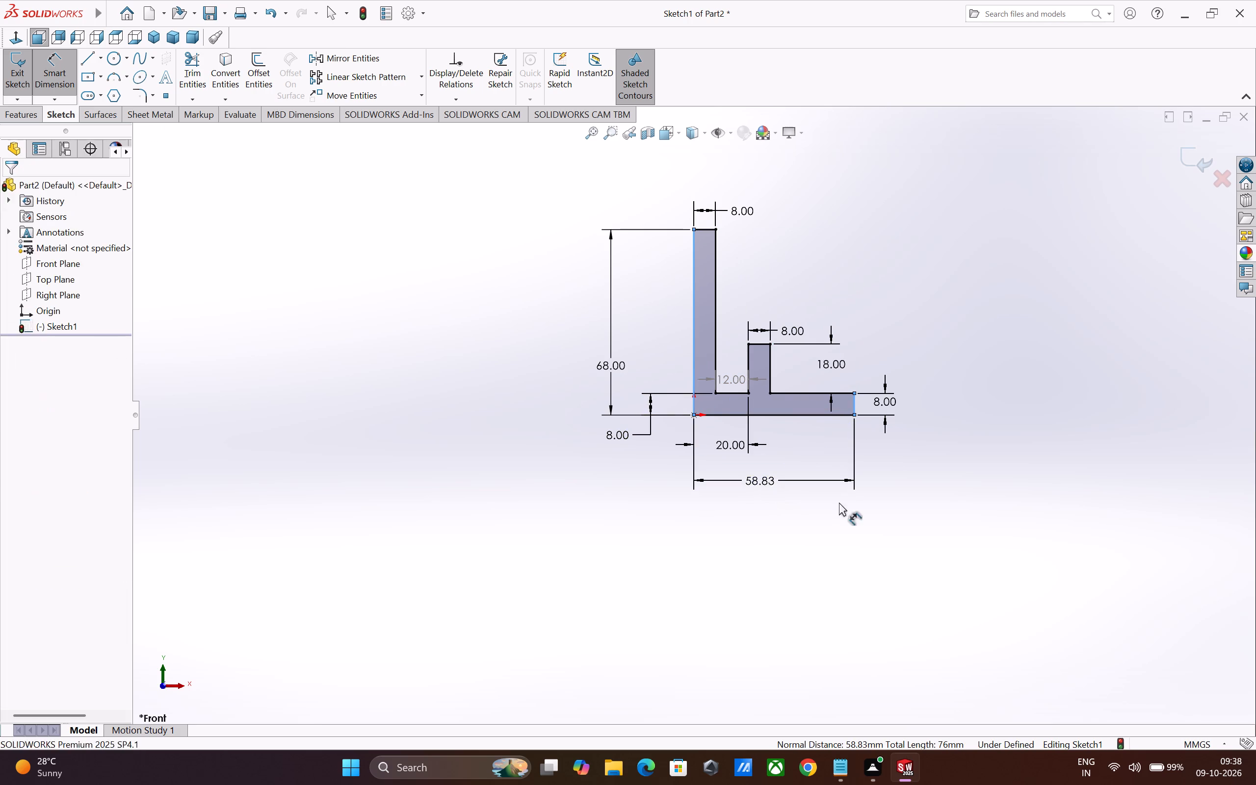
{"action": "key", "text": "2"}
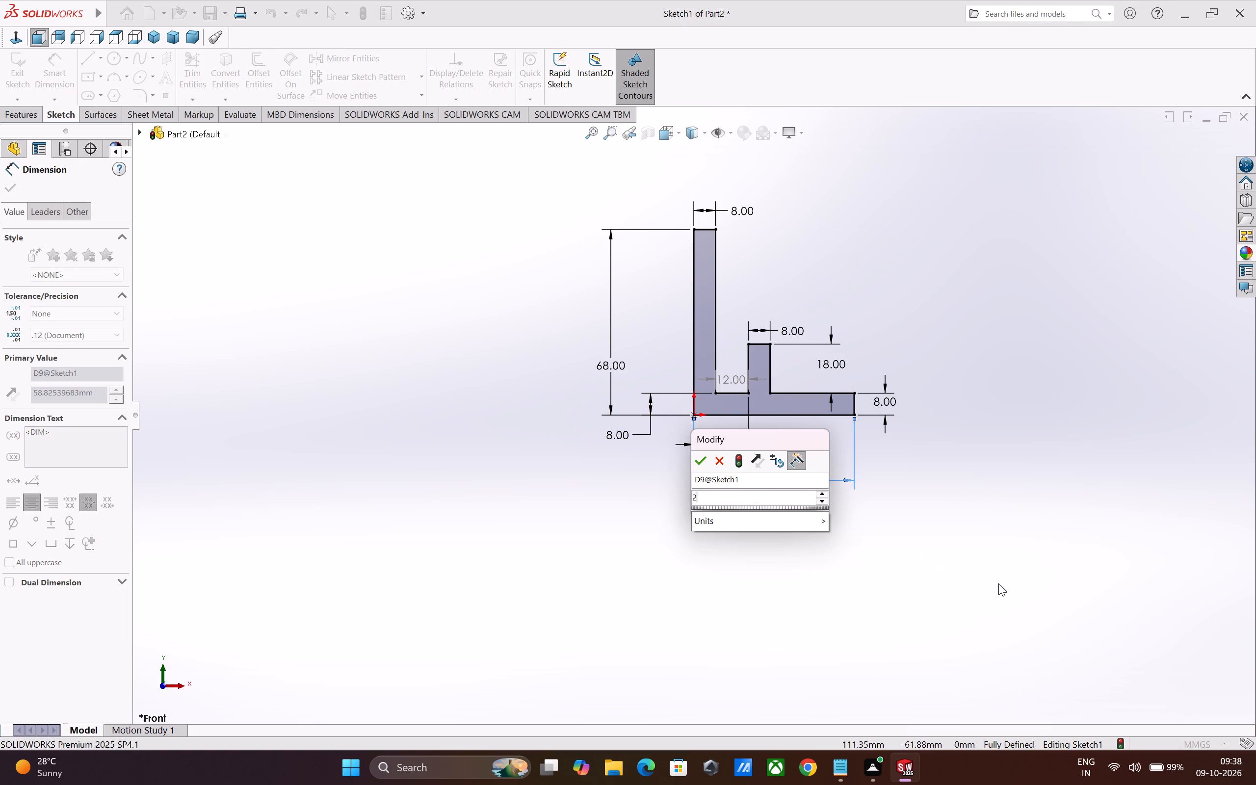
{"action": "key", "text": "0"}
{"action": "key", "text": "plus"}
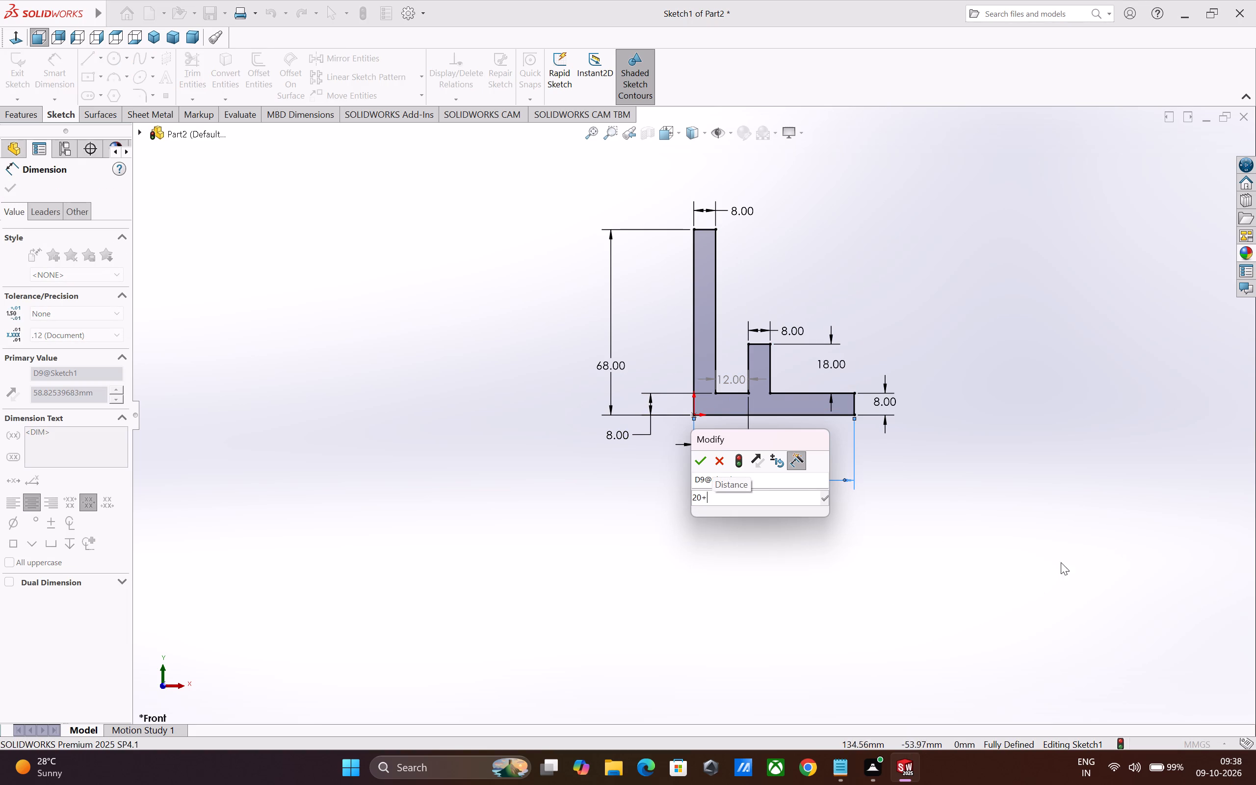
{"action": "key", "text": "8"}
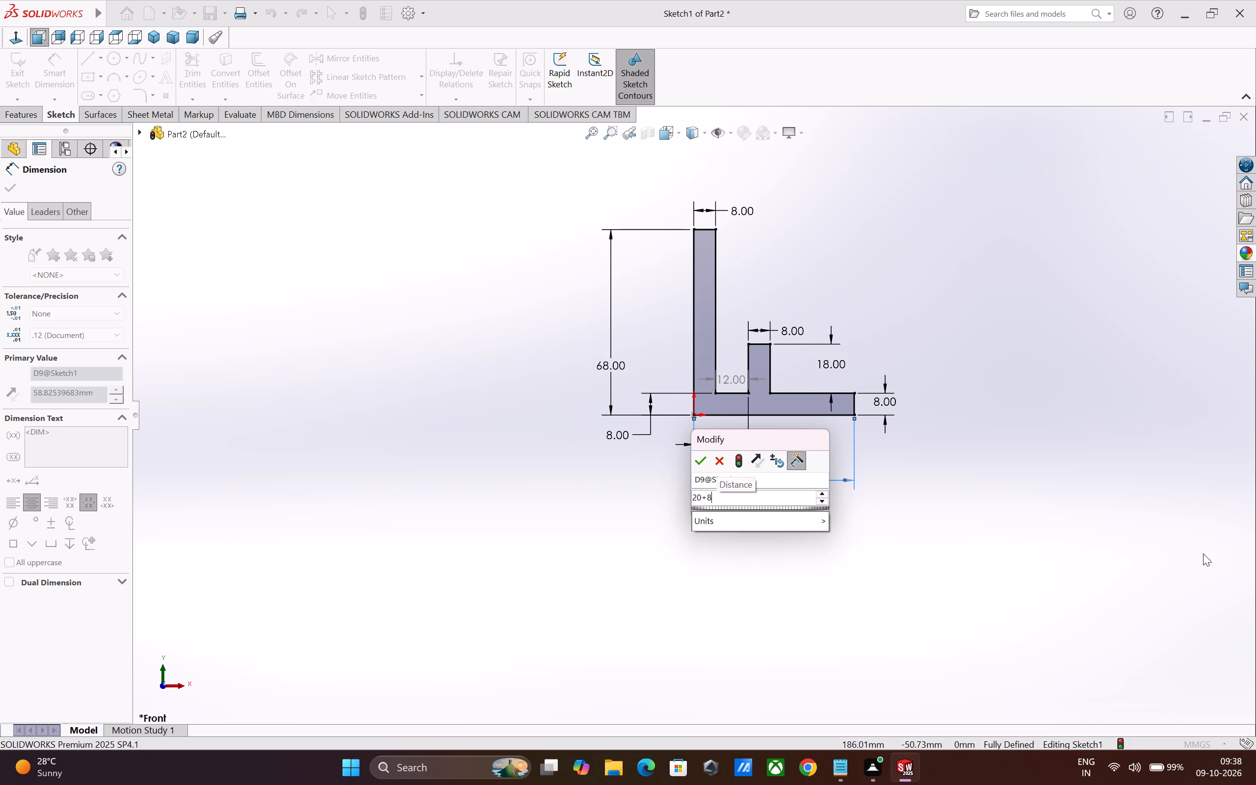
{"action": "key", "text": "plus"}
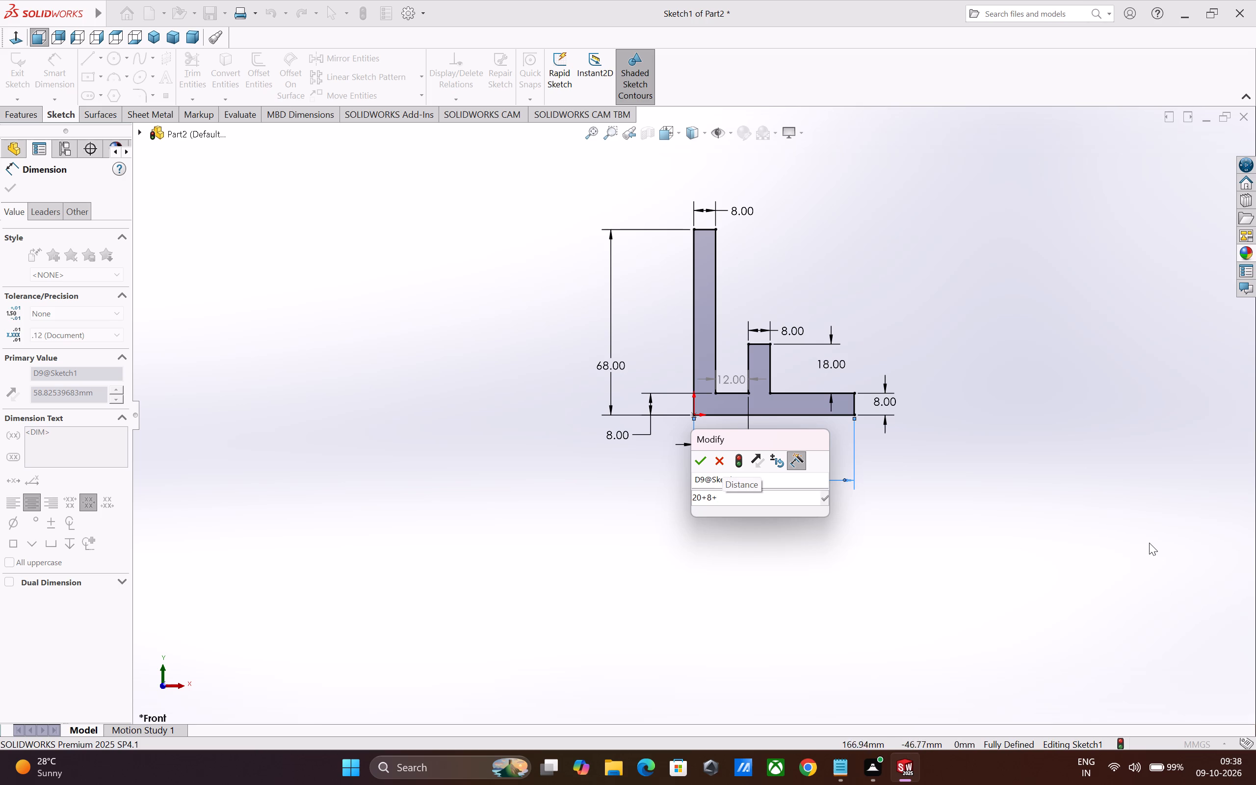
{"action": "key", "text": "1"}
{"action": "key", "text": "8"}
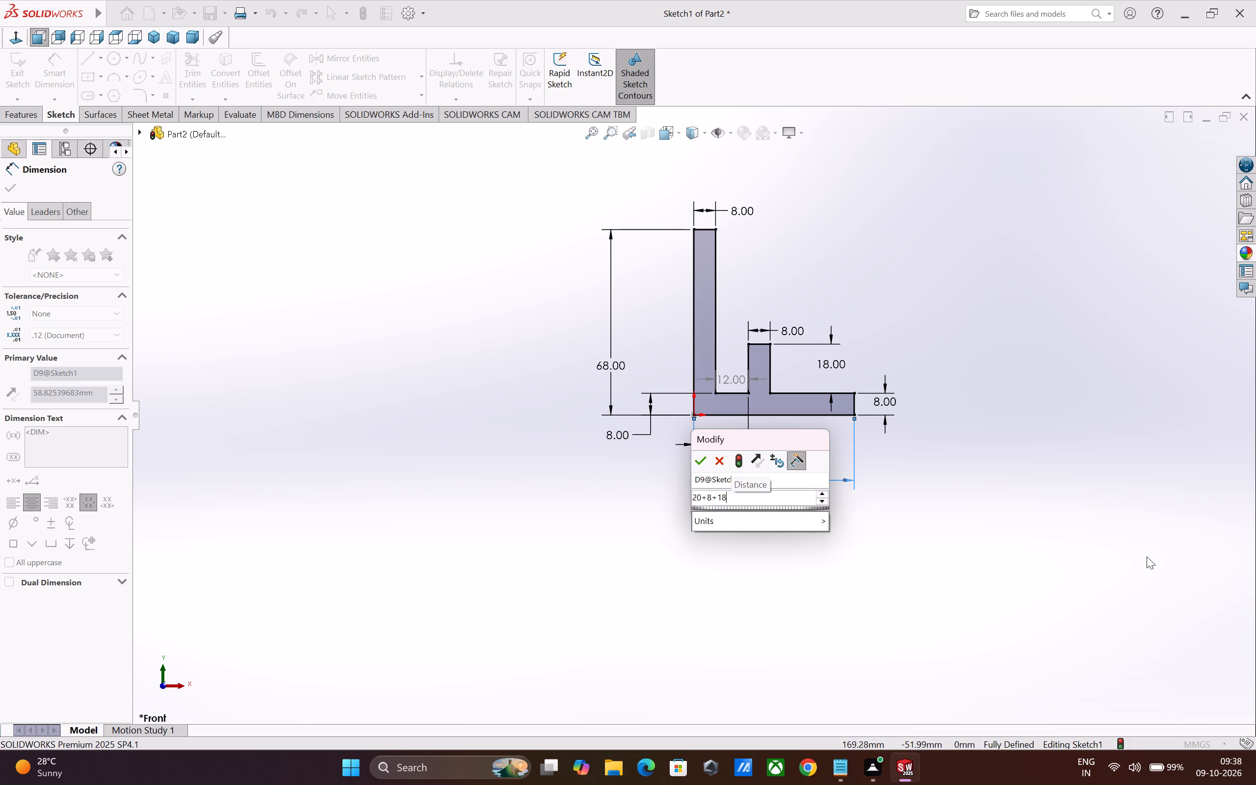
{"action": "key", "text": "Return"}
{"action": "left_click", "coordinate": [861, 525]}
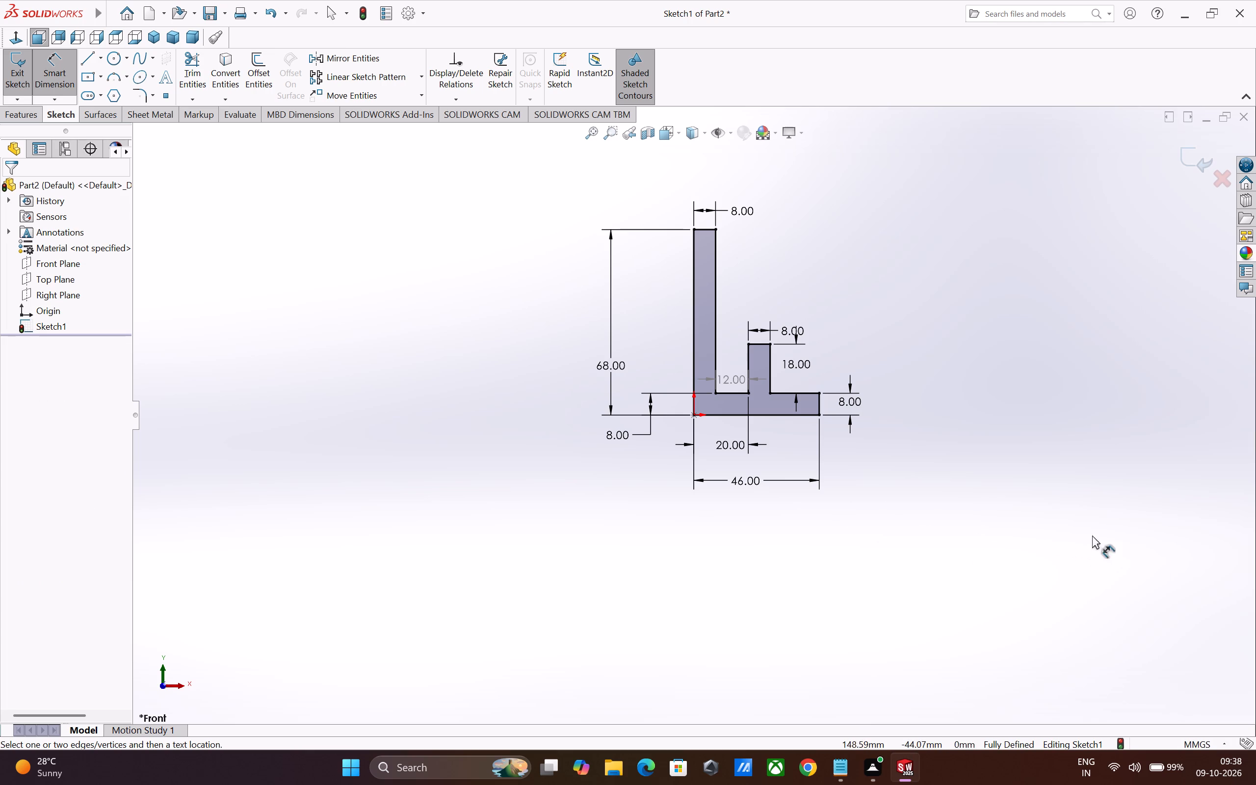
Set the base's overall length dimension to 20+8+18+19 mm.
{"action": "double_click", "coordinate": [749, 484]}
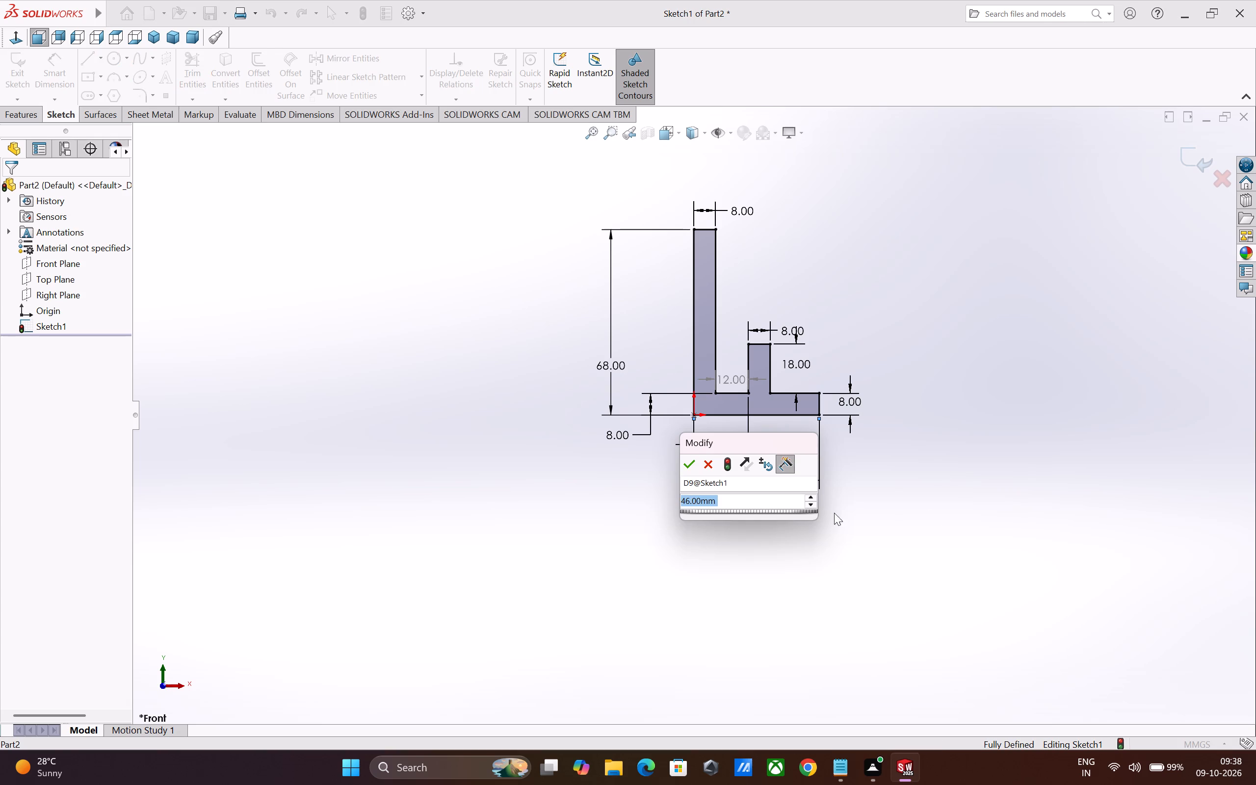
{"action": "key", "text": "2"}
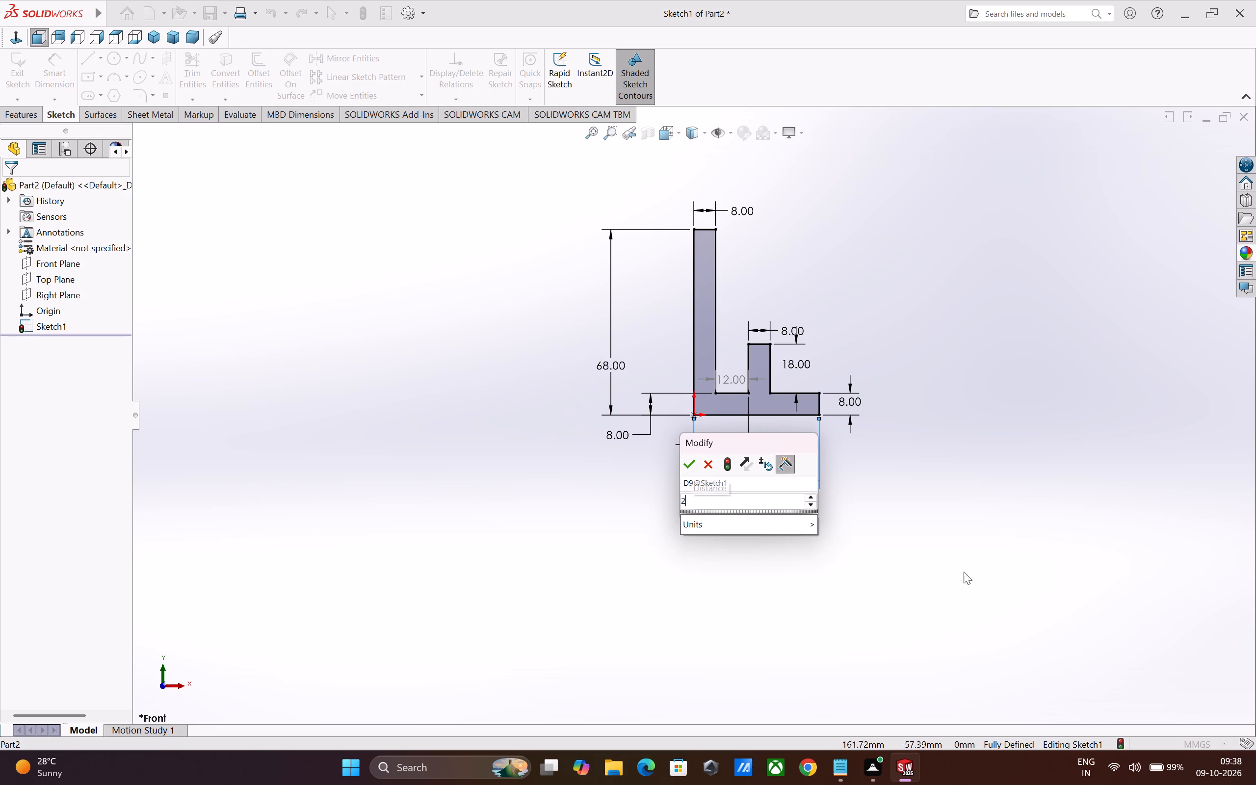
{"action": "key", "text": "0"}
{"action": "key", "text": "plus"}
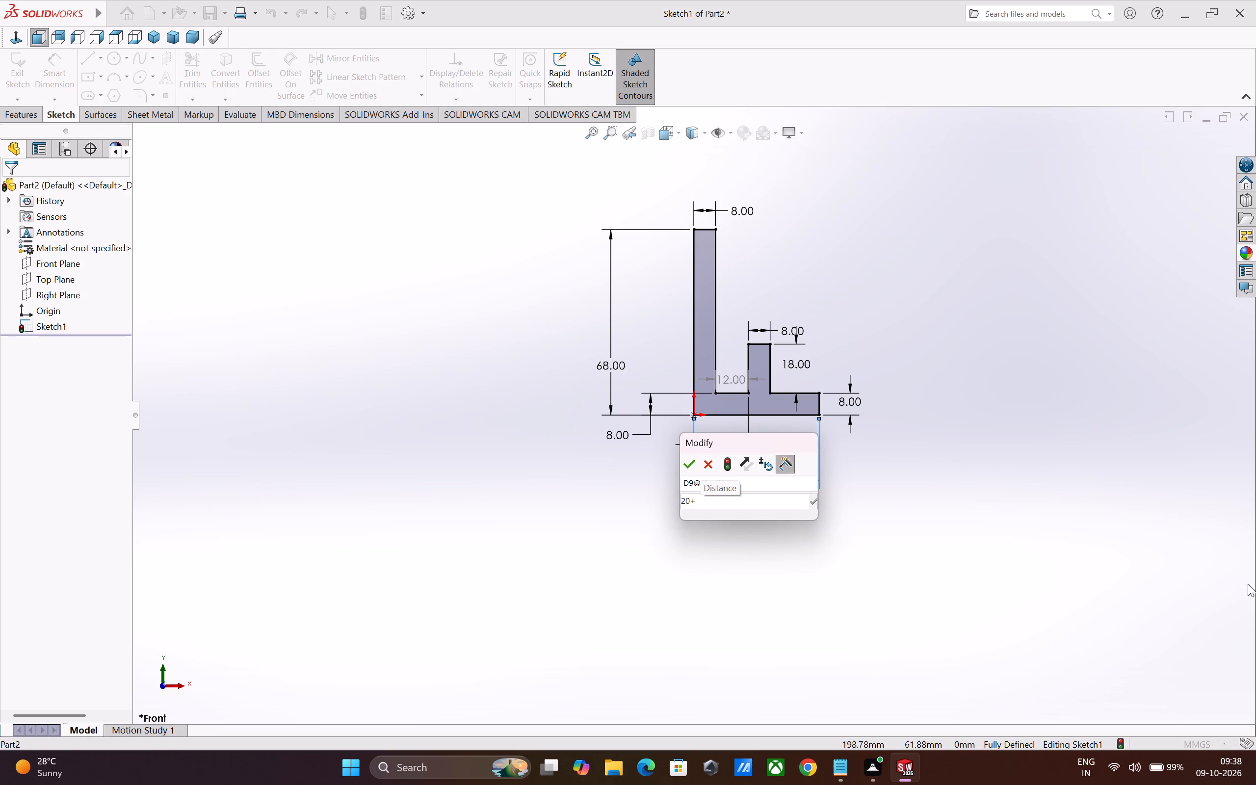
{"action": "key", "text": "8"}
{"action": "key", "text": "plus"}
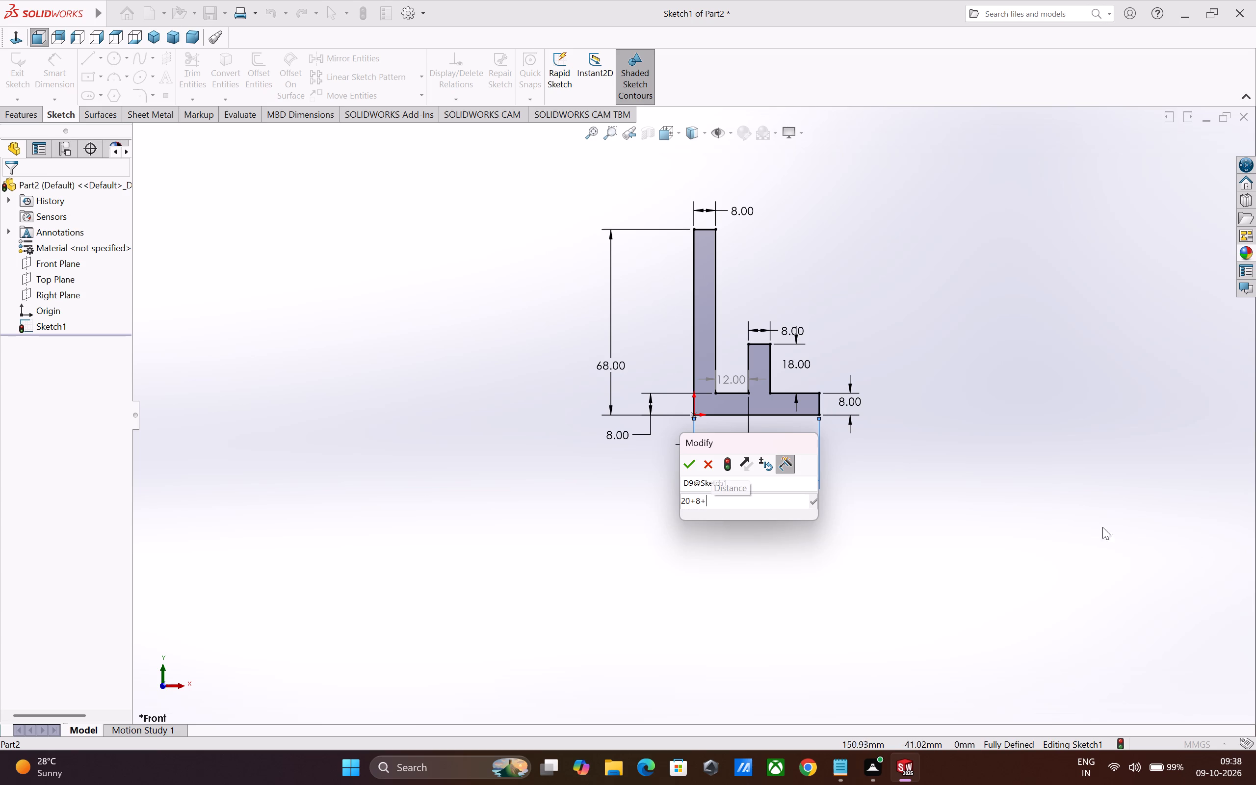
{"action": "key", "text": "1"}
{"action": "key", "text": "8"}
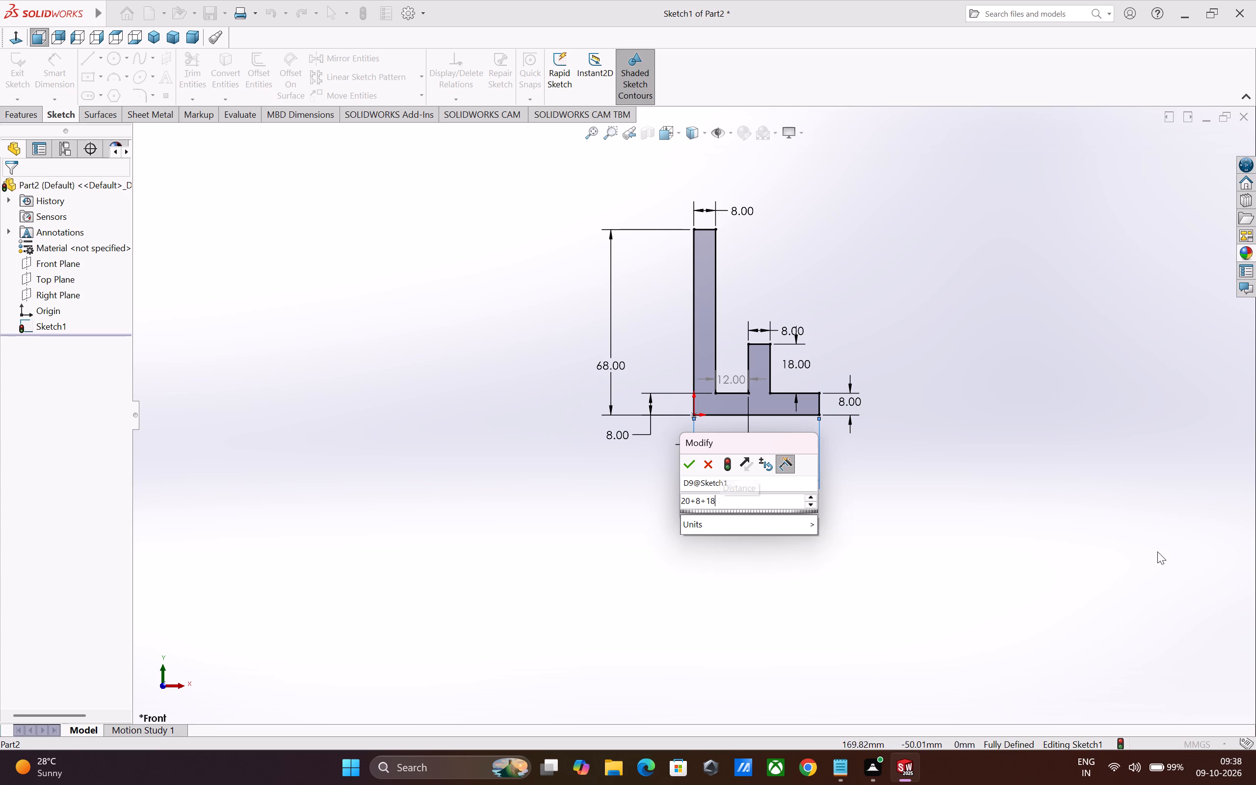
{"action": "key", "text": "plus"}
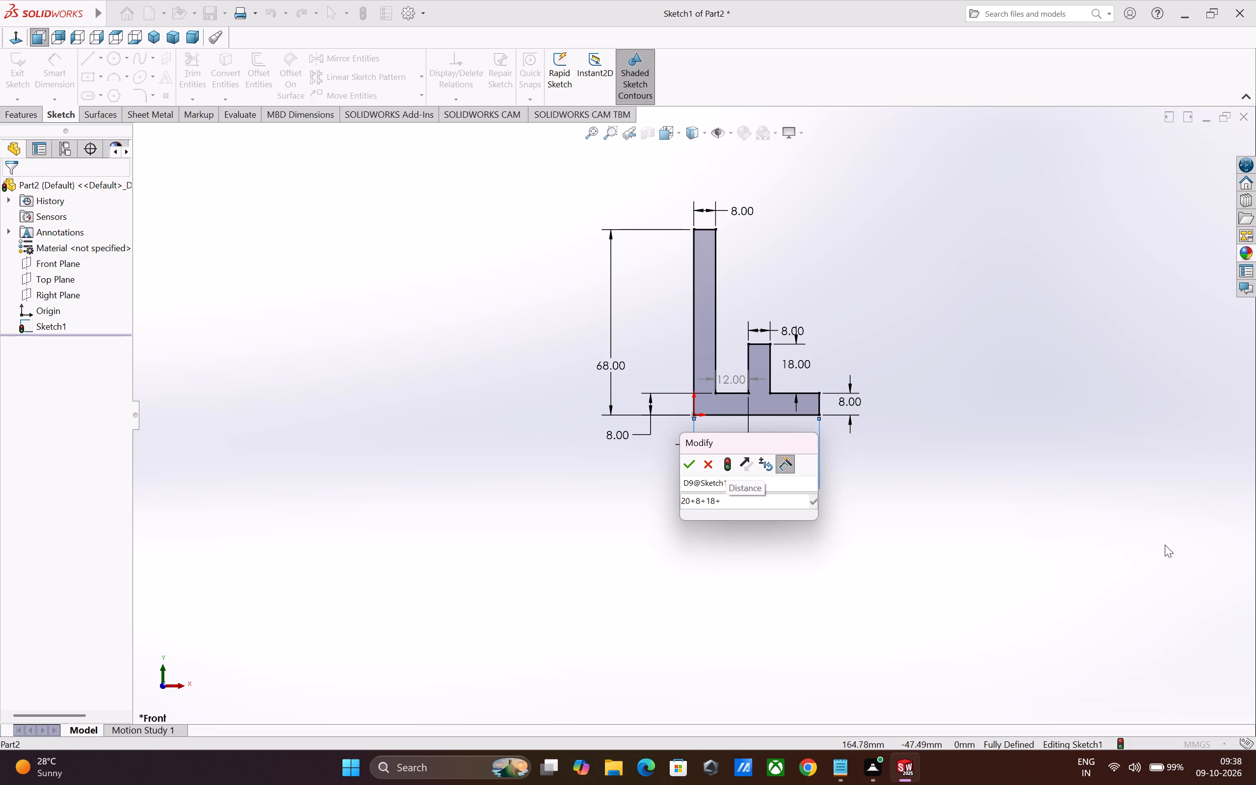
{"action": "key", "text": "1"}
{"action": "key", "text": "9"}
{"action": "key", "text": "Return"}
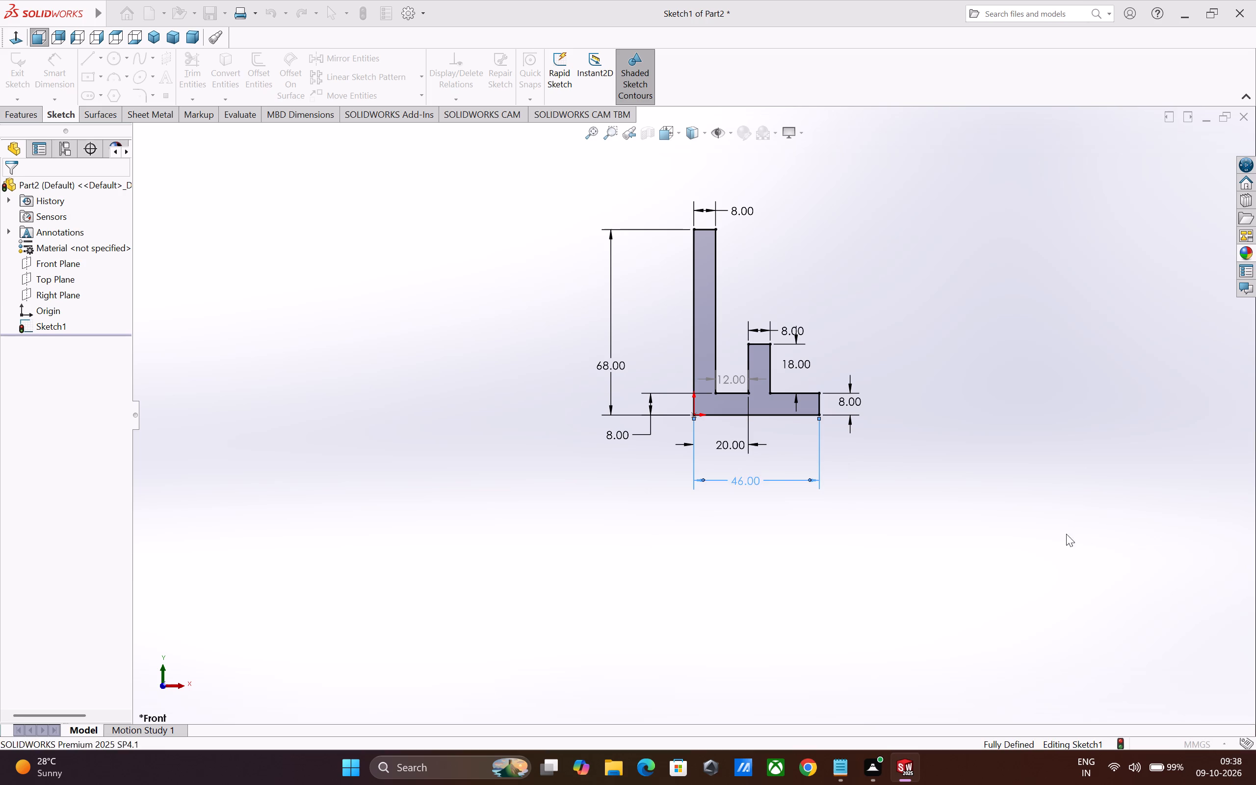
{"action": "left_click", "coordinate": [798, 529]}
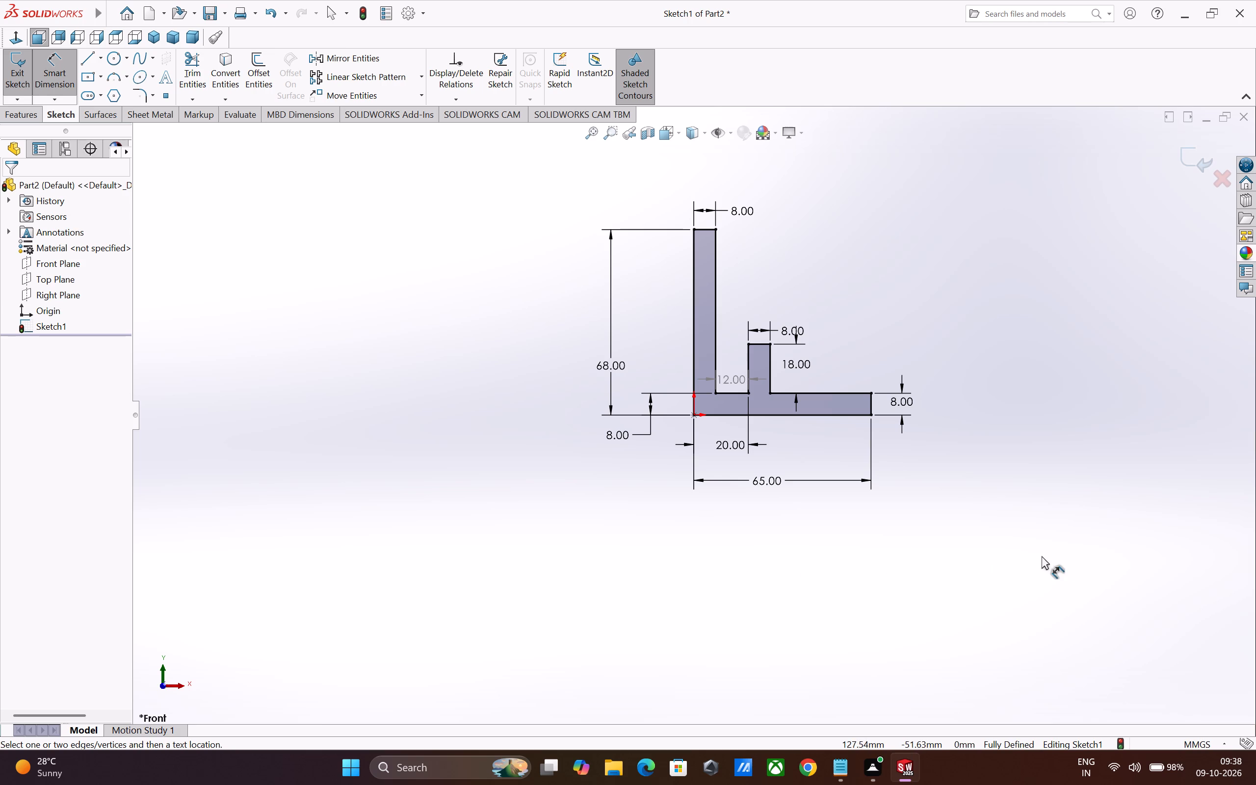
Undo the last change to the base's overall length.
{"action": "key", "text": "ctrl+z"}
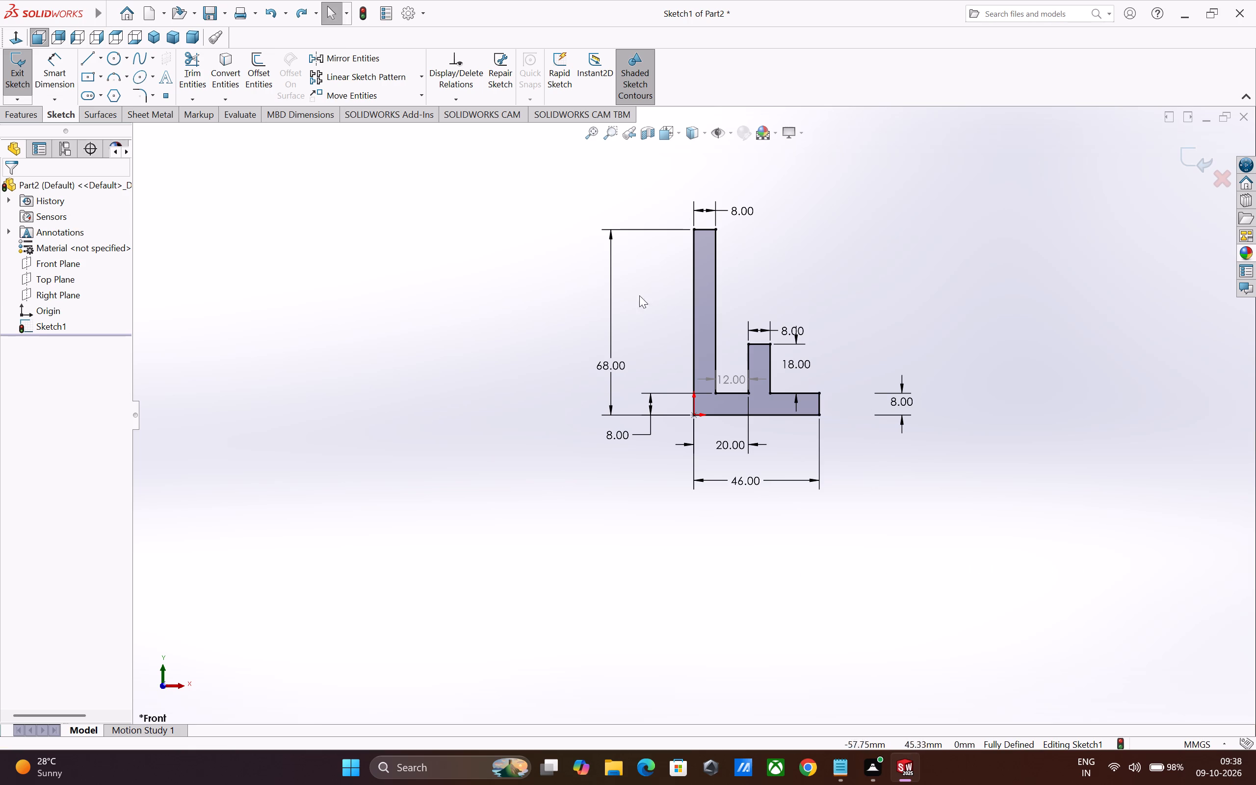
Extrude the profile as a blind boss 38 mm deep in the reversed direction.
{"action": "left_click", "coordinate": [37, 116]}
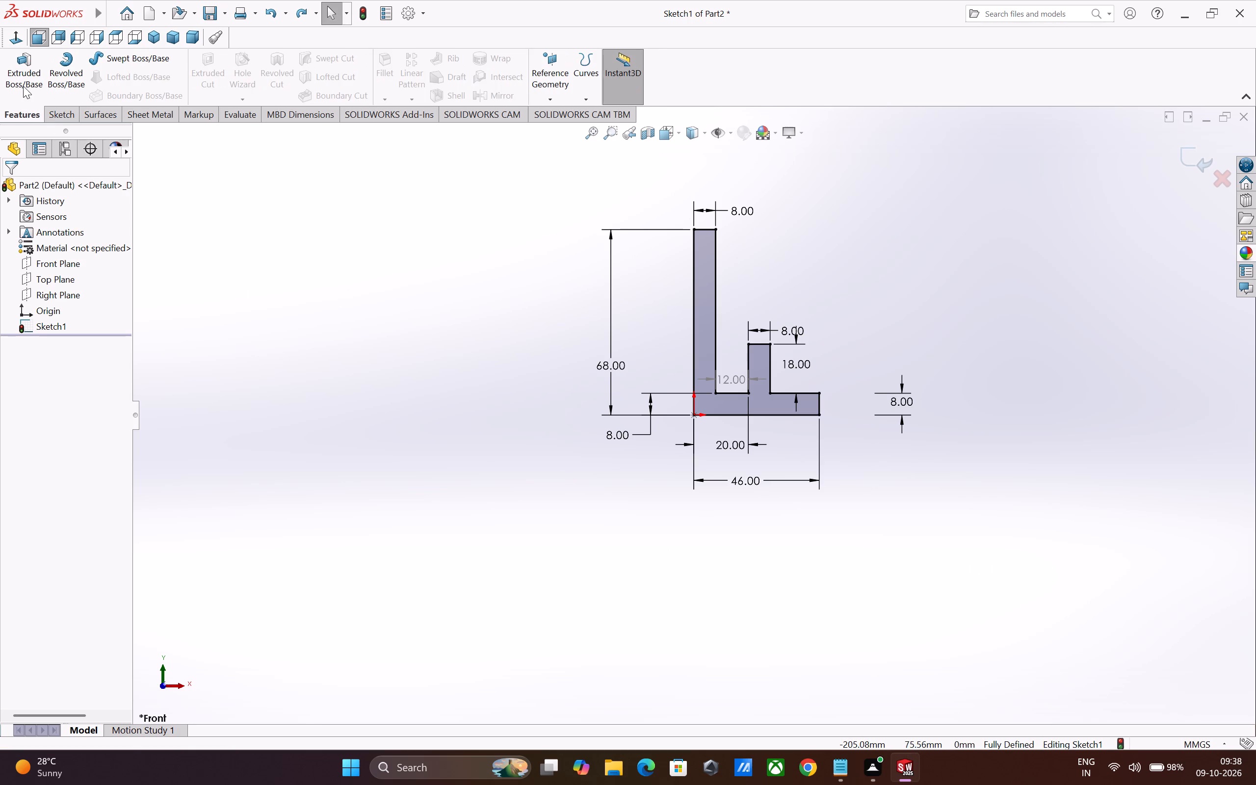
{"action": "left_click", "coordinate": [23, 83]}
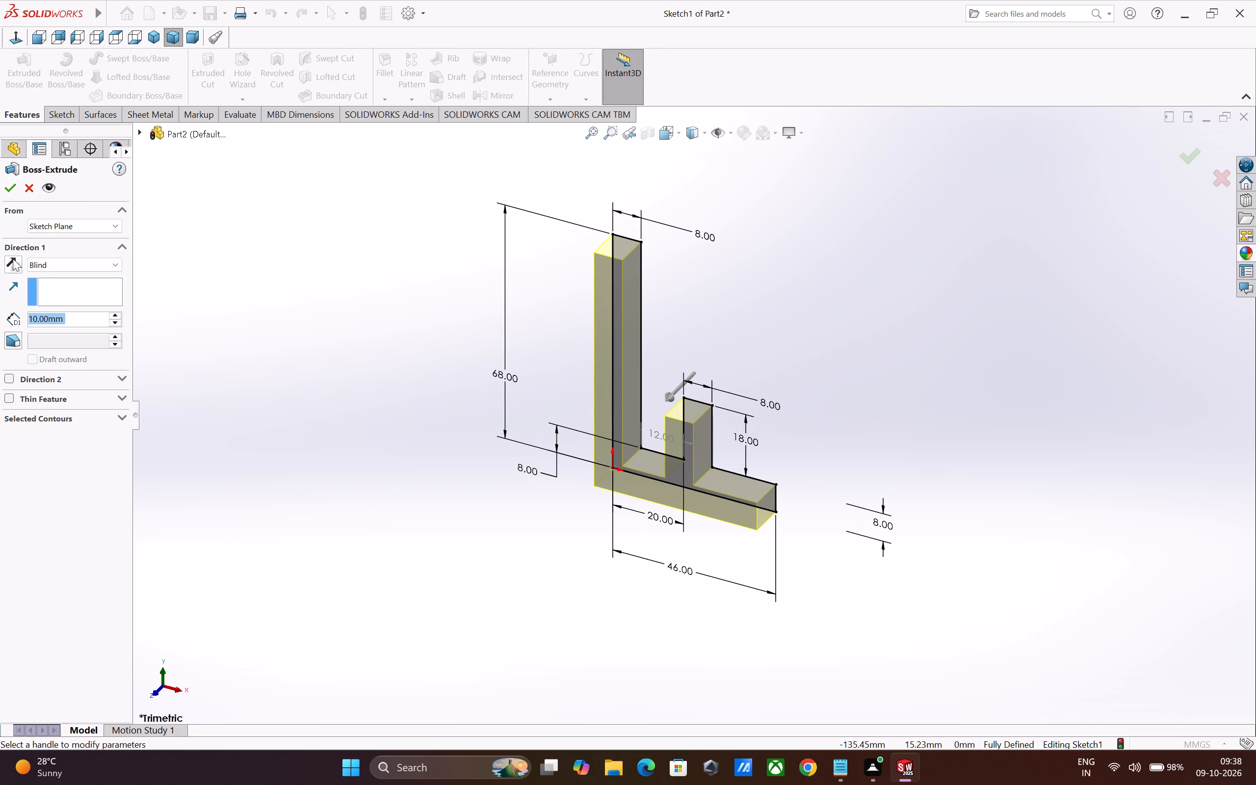
{"action": "left_click", "coordinate": [13, 259]}
{"action": "double_click", "coordinate": [67, 320]}
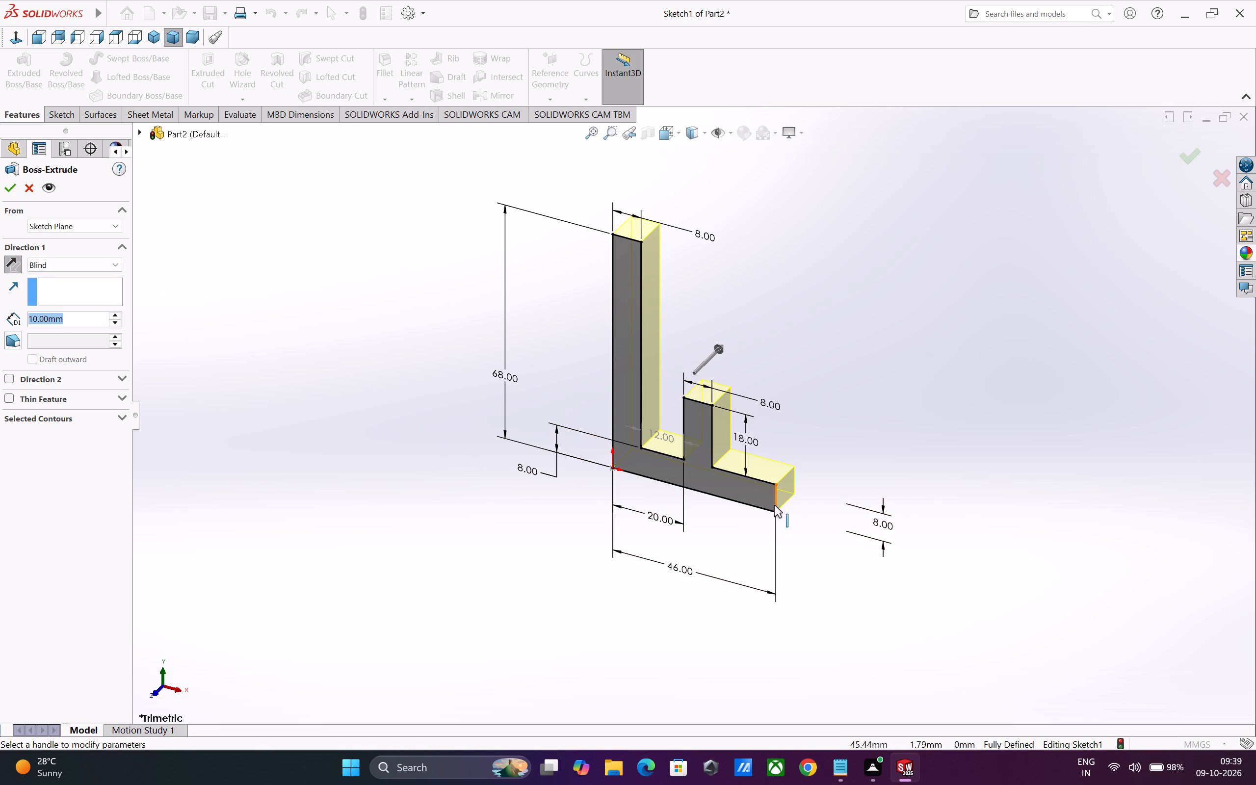
{"action": "key", "text": "3"}
{"action": "key", "text": "8"}
{"action": "key", "text": "Return"}
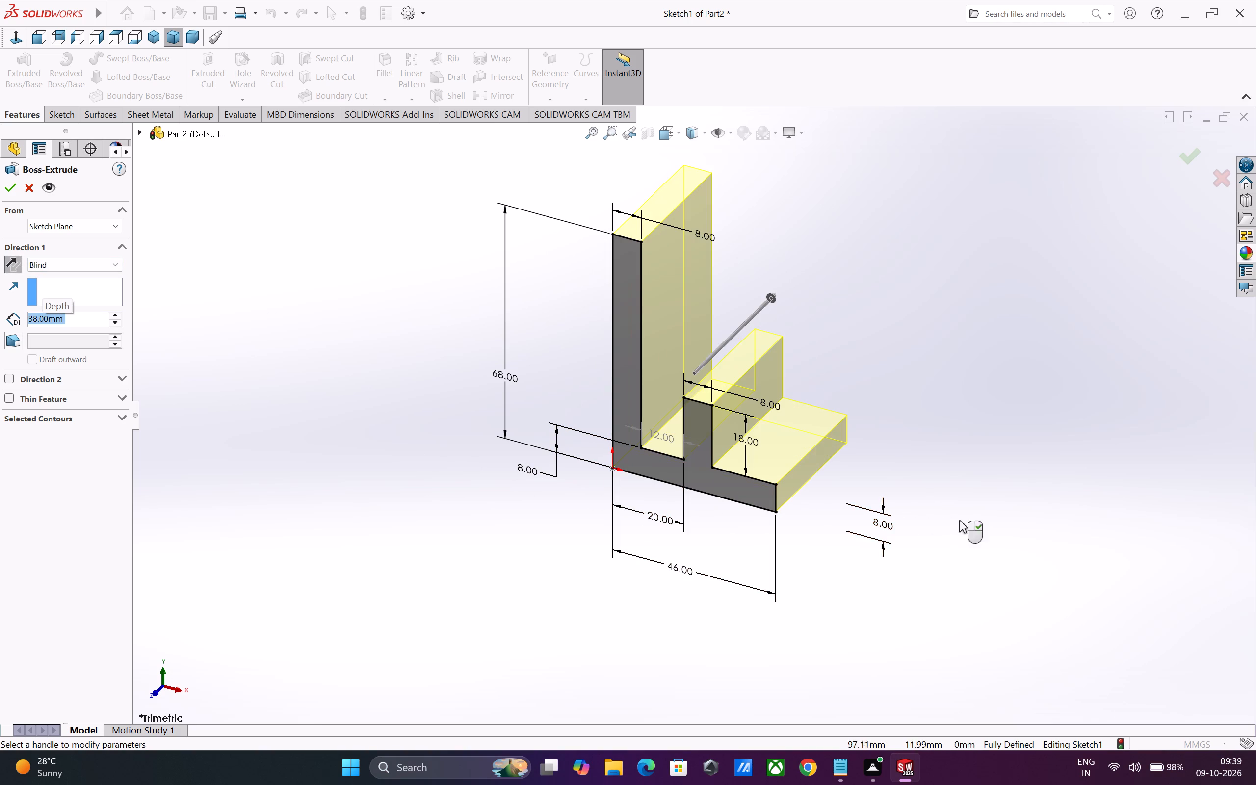
{"action": "left_click", "coordinate": [12, 195]}
{"action": "left_click", "coordinate": [390, 360]}
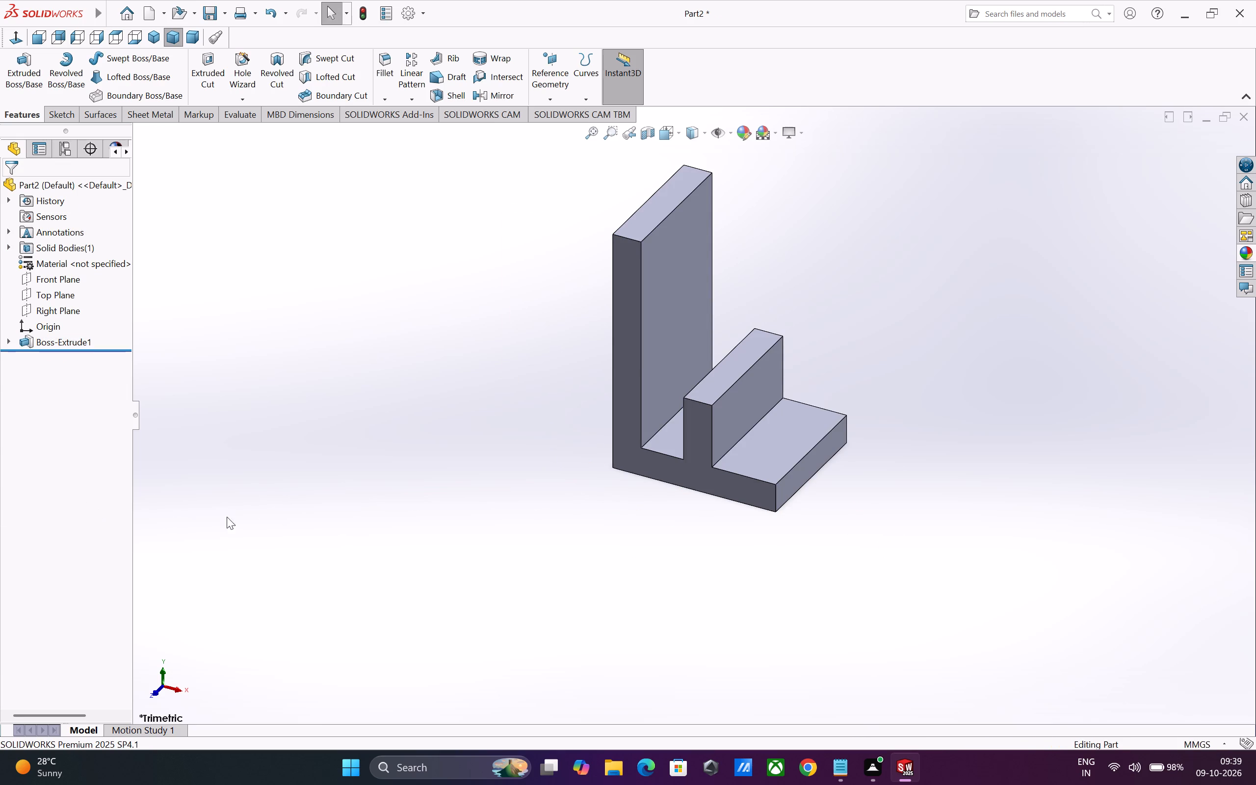
Sketch two concentric circles, radii about 12.7 mm and 6.8 mm, on the tall upright's face toward the short upright.
{"action": "left_click", "coordinate": [673, 300]}
{"action": "left_click", "coordinate": [729, 267]}
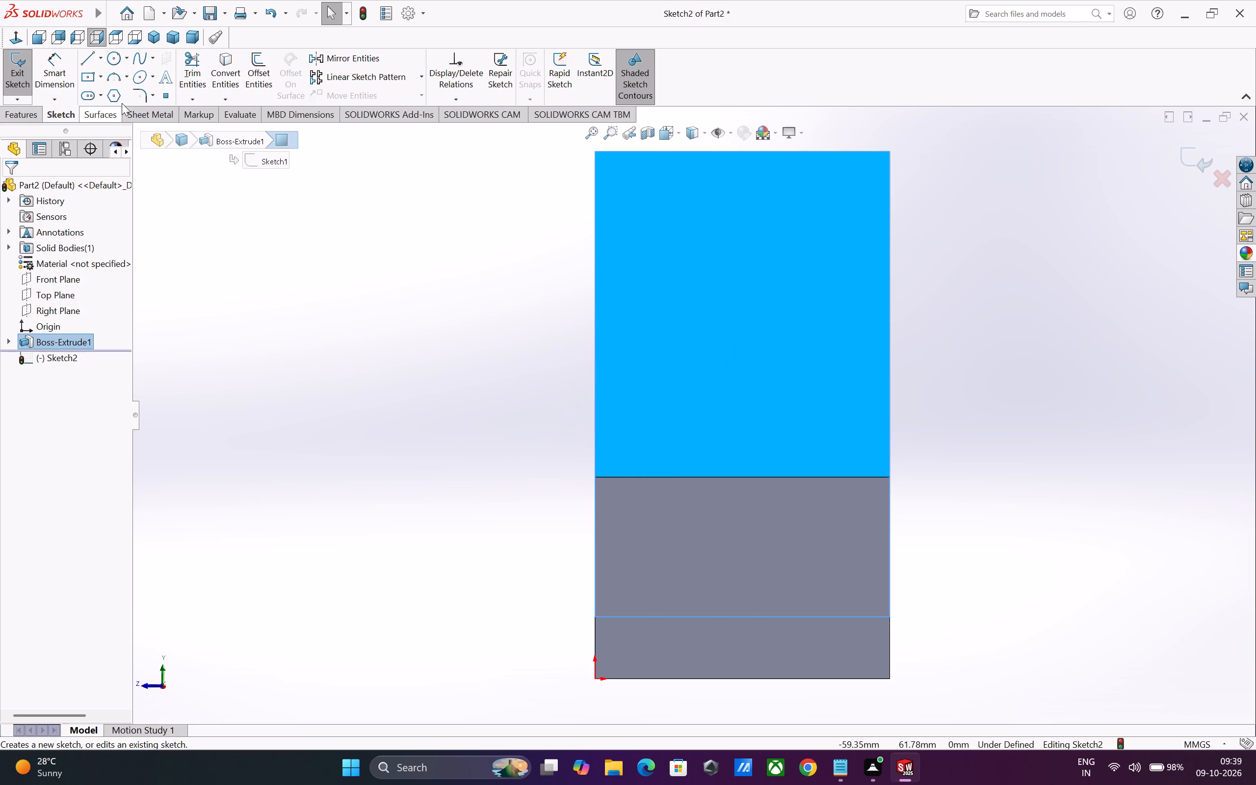
{"action": "left_click", "coordinate": [114, 61]}
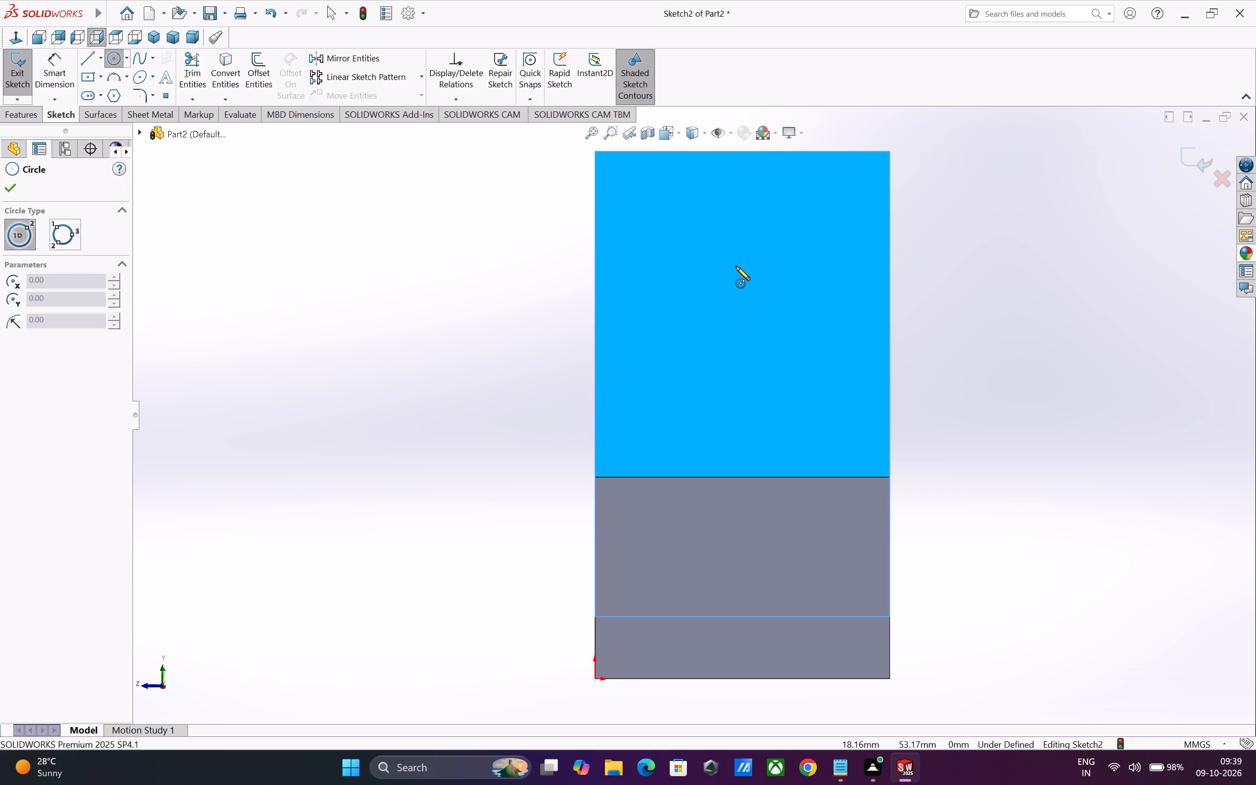
{"action": "left_click", "coordinate": [736, 266]}
{"action": "left_click", "coordinate": [811, 331]}
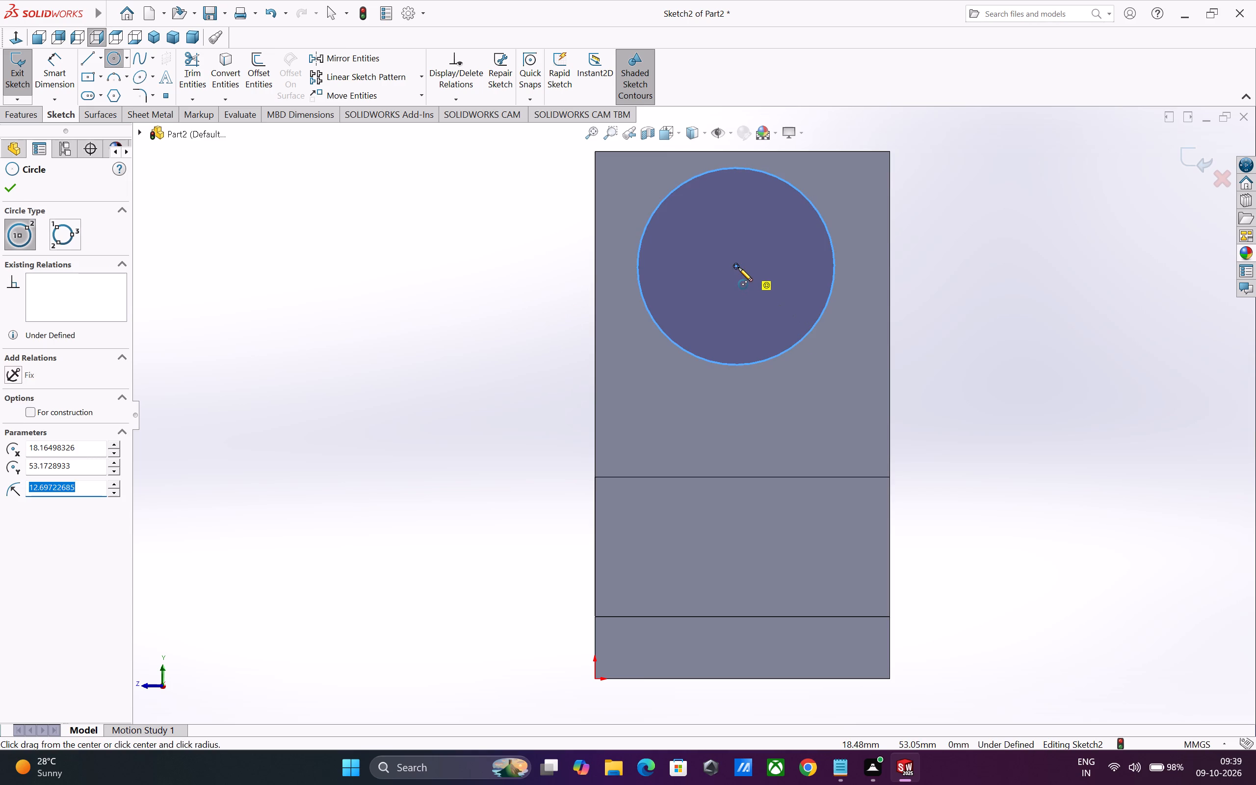
{"action": "left_click", "coordinate": [738, 267]}
{"action": "left_click", "coordinate": [783, 291]}
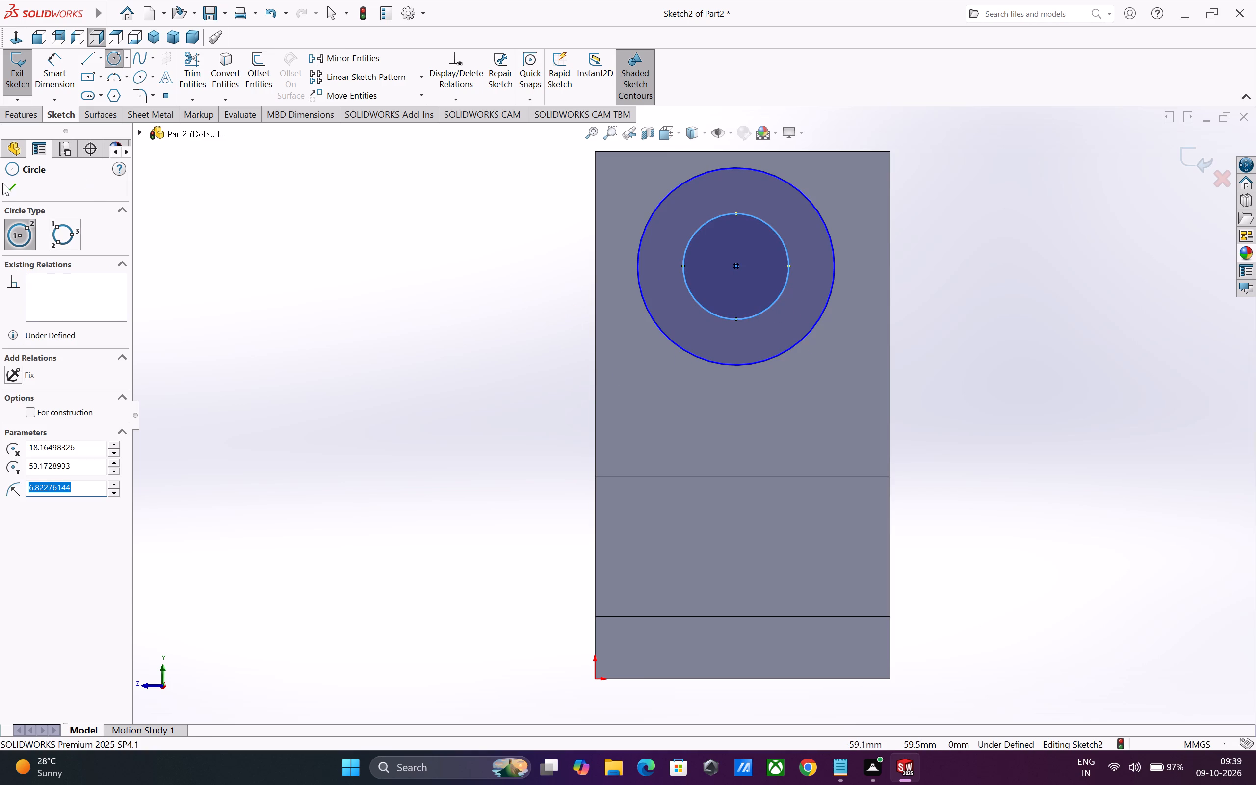
{"action": "left_click", "coordinate": [12, 189]}
Dimension the outer circle's diameter as 28 mm.
{"action": "left_click", "coordinate": [77, 78]}
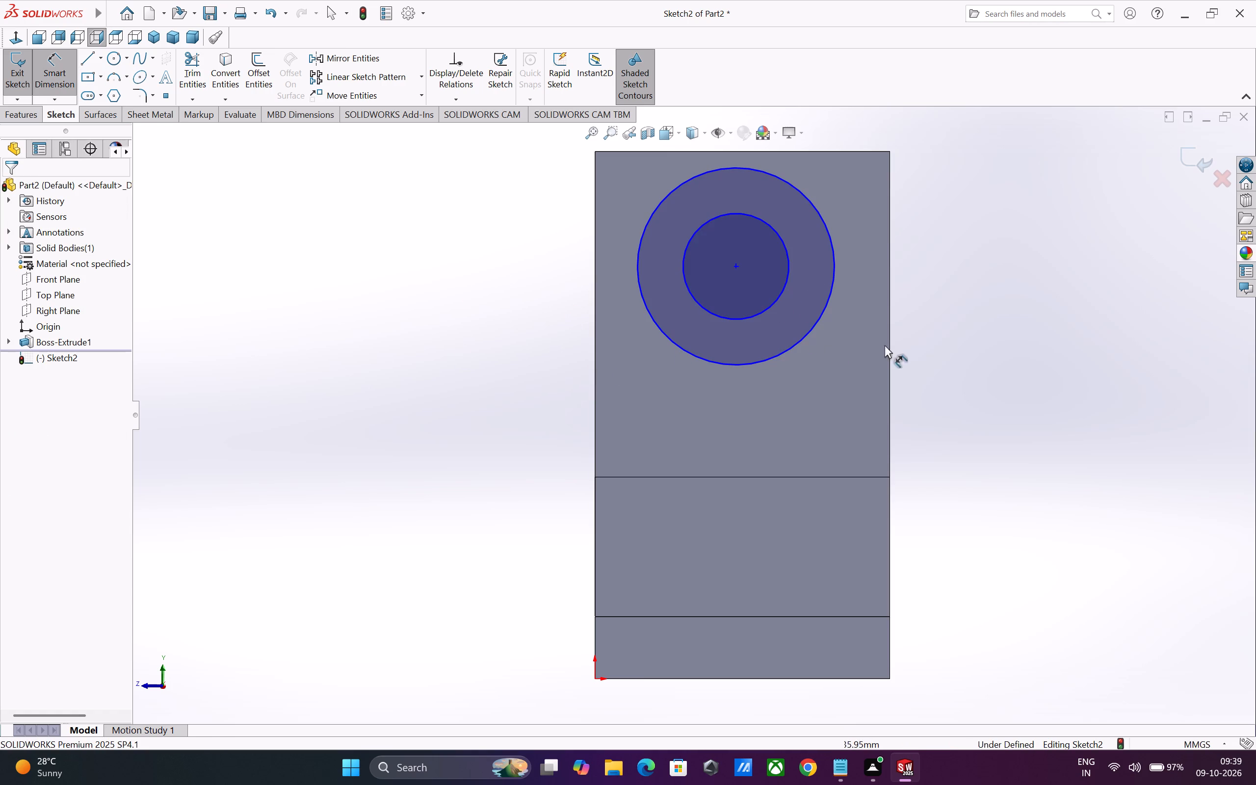
{"action": "left_click", "coordinate": [822, 303]}
{"action": "left_click", "coordinate": [826, 305]}
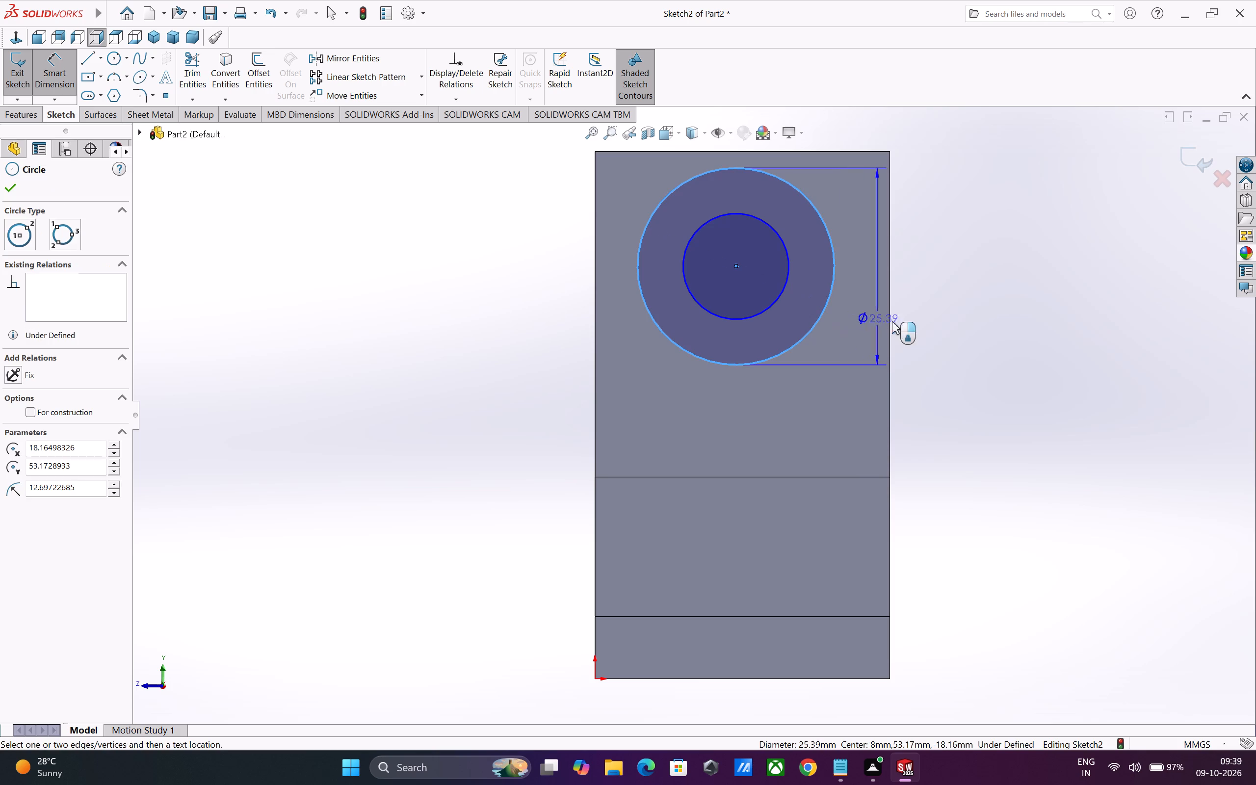
{"action": "left_click", "coordinate": [951, 317]}
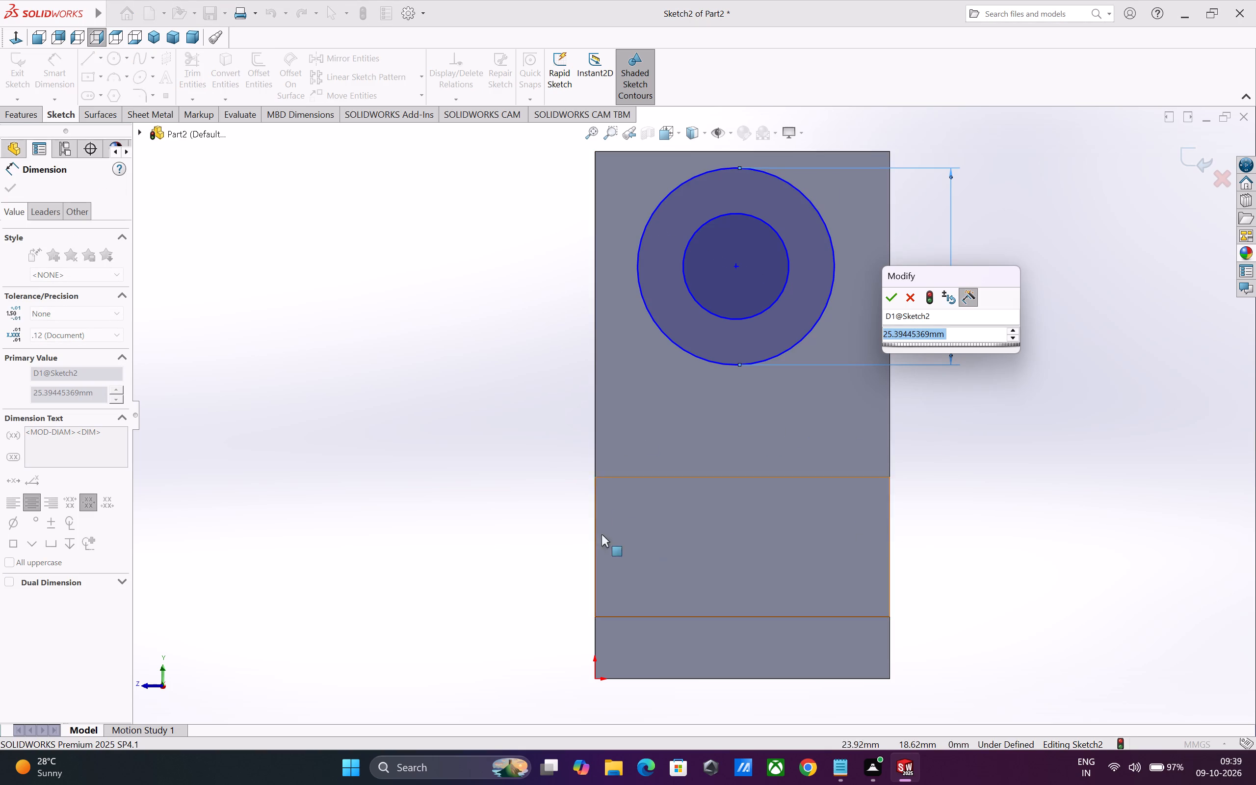
{"action": "key", "text": "2"}
{"action": "key", "text": "8"}
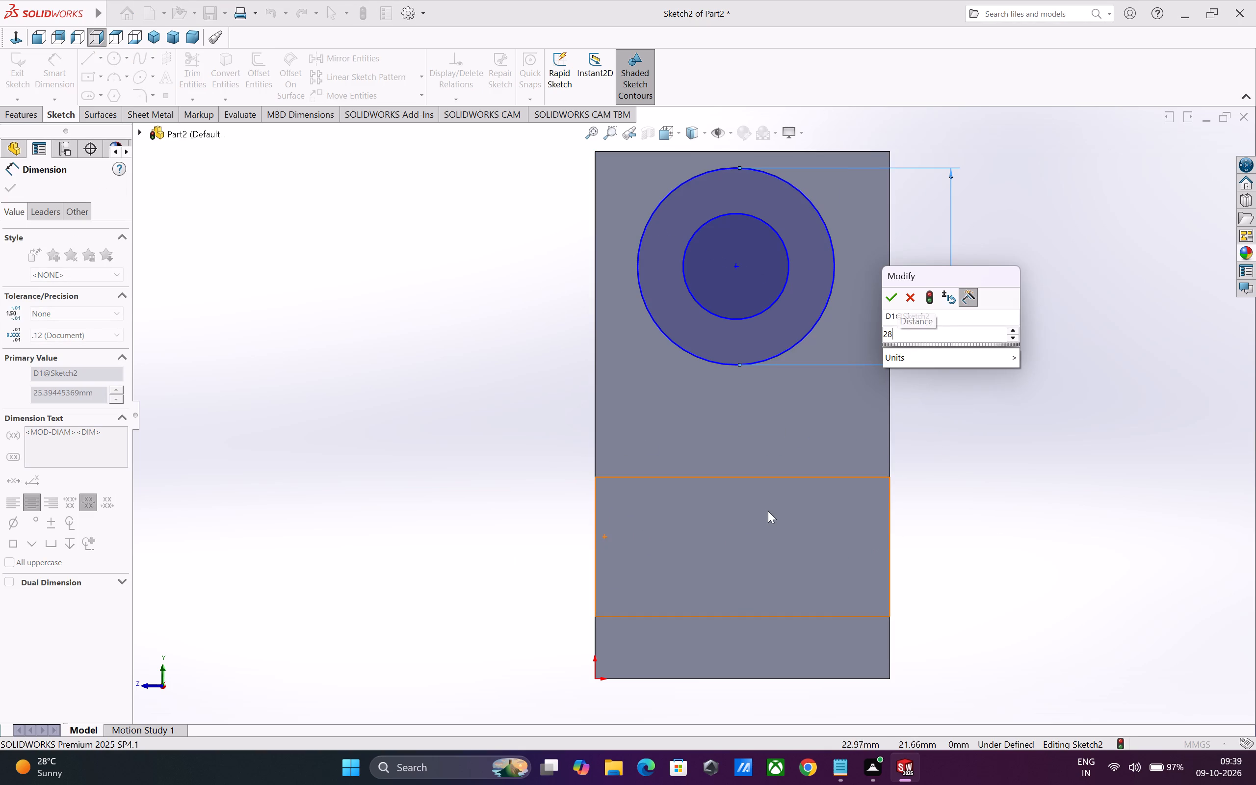
{"action": "key", "text": "Return"}
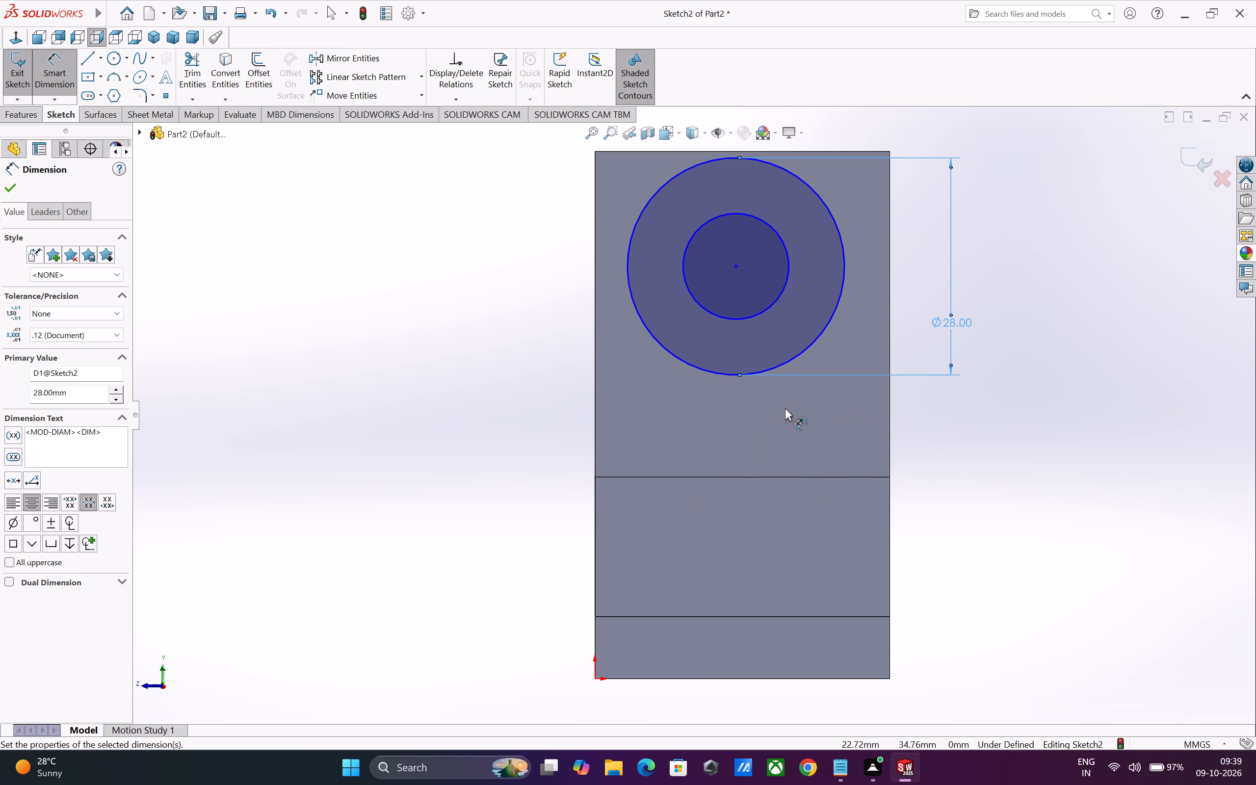
Dimension the inner circle's diameter as 20 mm.
{"action": "left_click", "coordinate": [776, 299]}
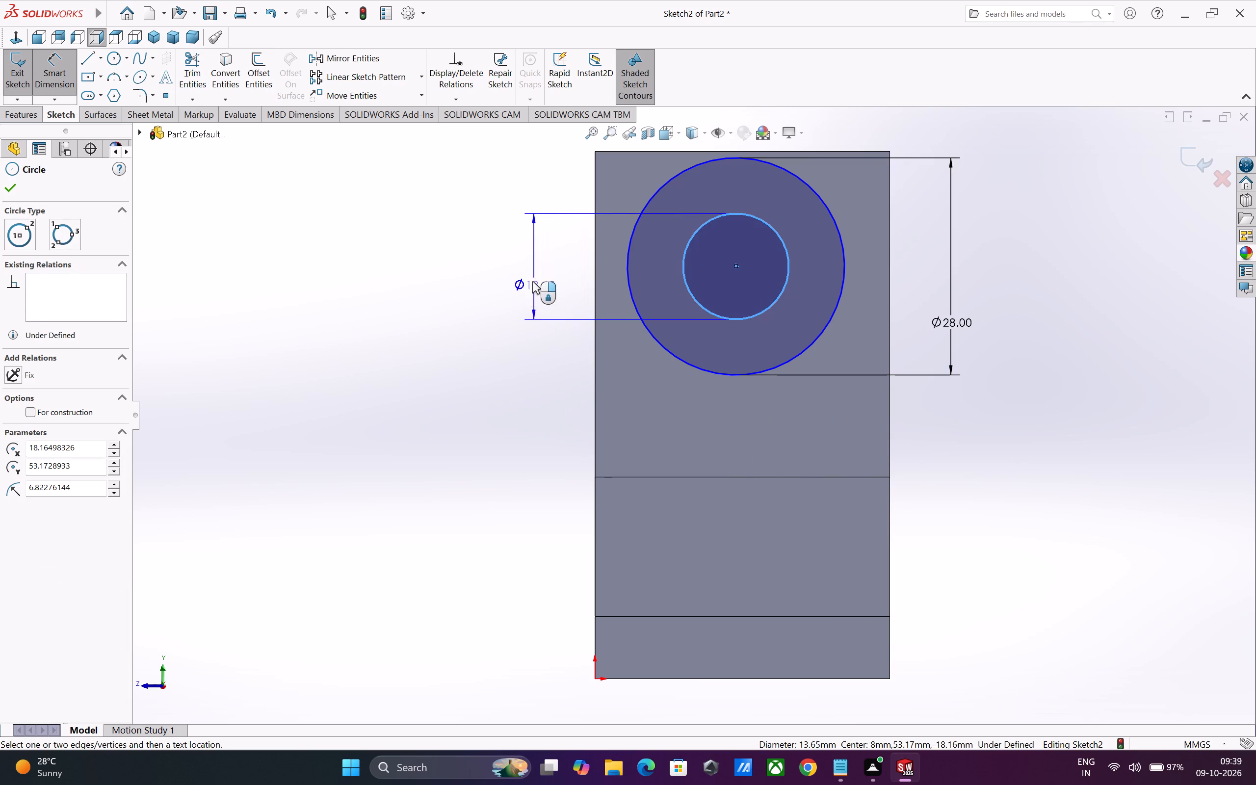
{"action": "left_click", "coordinate": [532, 272]}
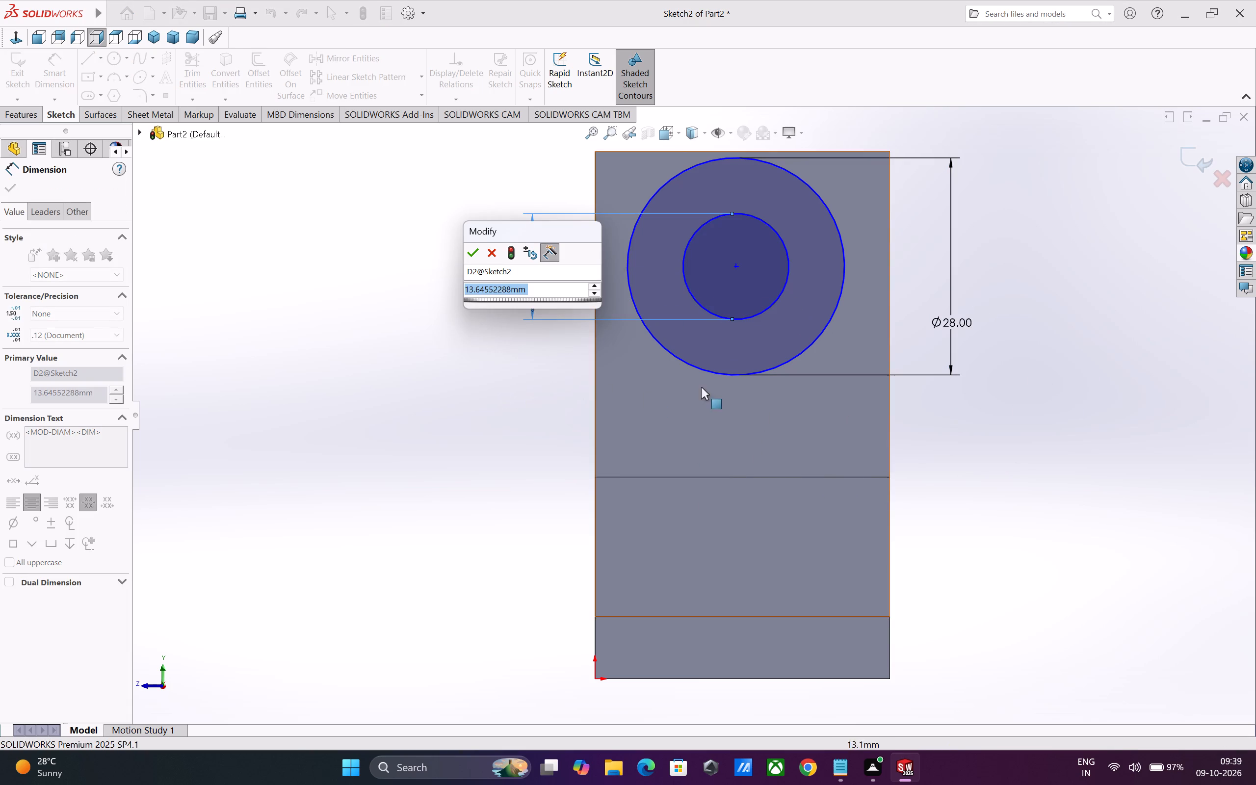
{"action": "key", "text": "2"}
{"action": "key", "text": "0"}
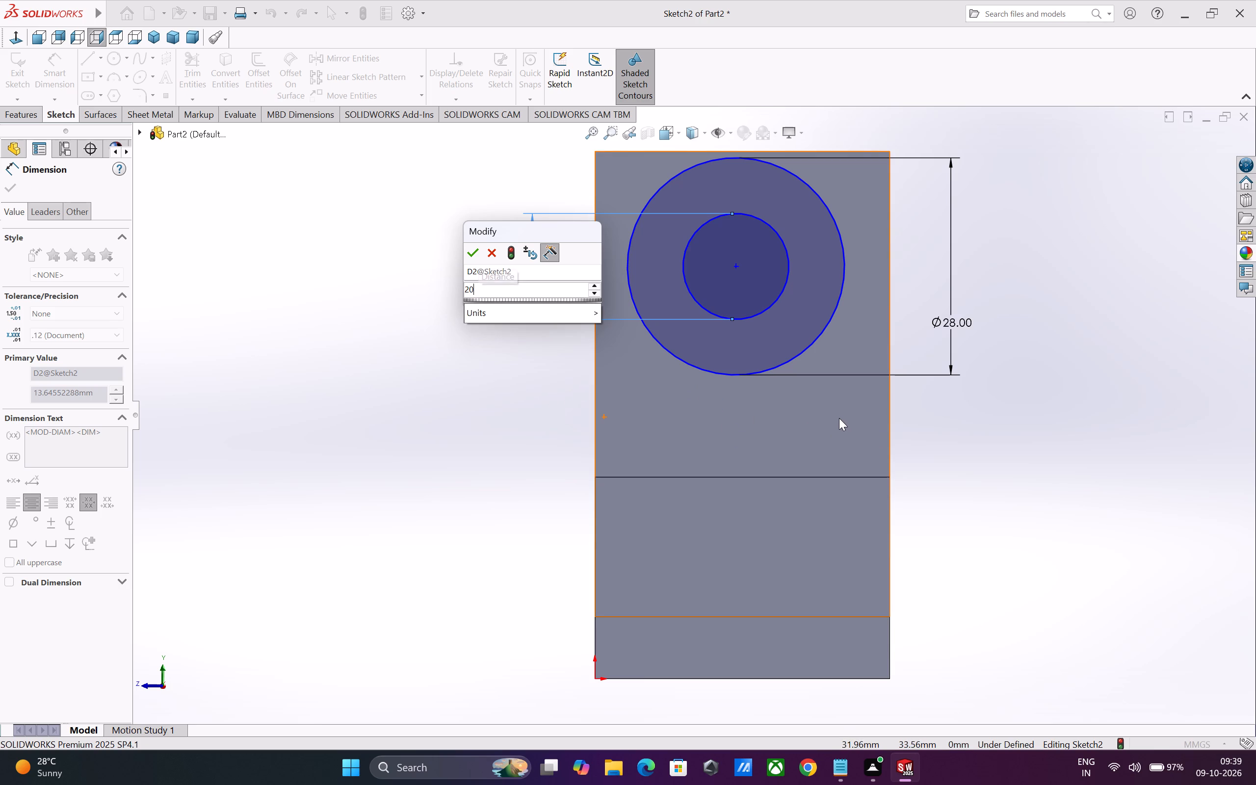
{"action": "key", "text": "Return"}
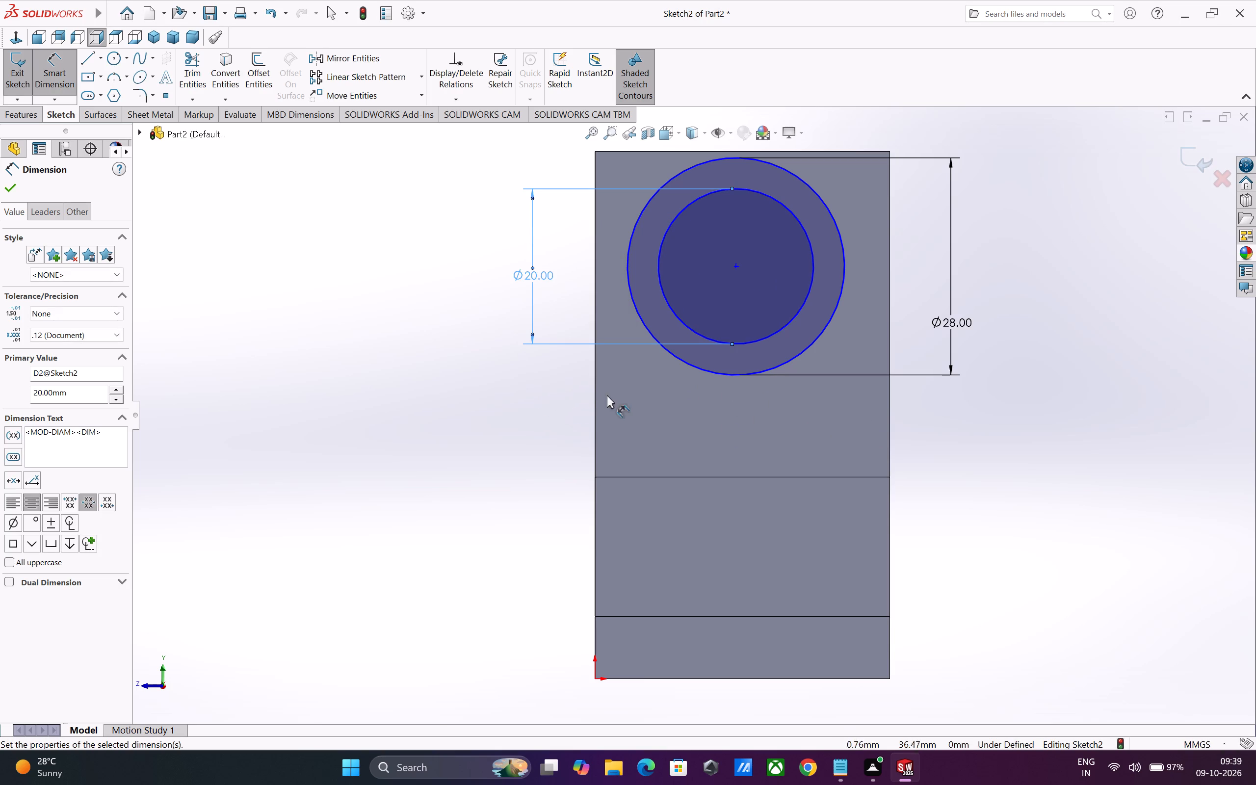
{"action": "left_click", "coordinate": [513, 403]}
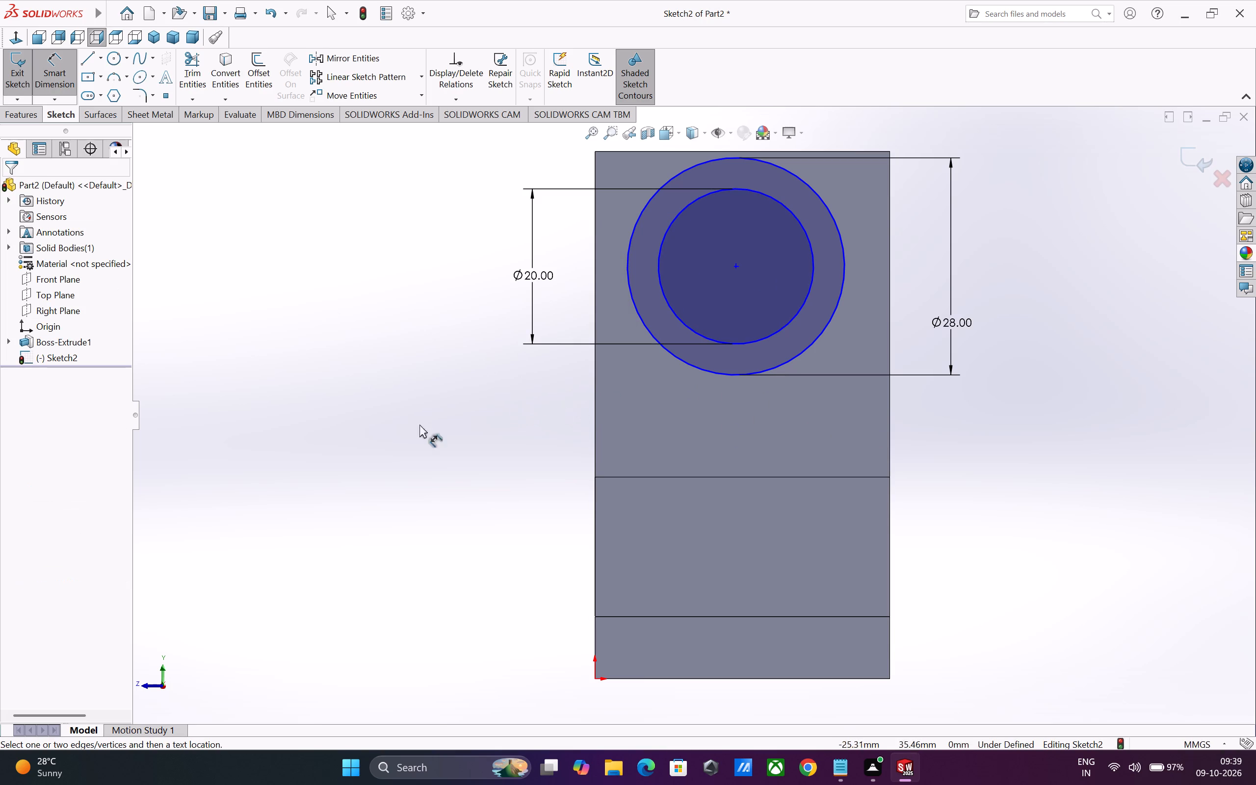
Dimension the horizontal distance from the circles' centre to the tall upright's rear vertical edge as 38/2 mm.
{"action": "scroll", "coordinate": [898, 483], "scroll_direction": "up", "scroll_amount": 1}
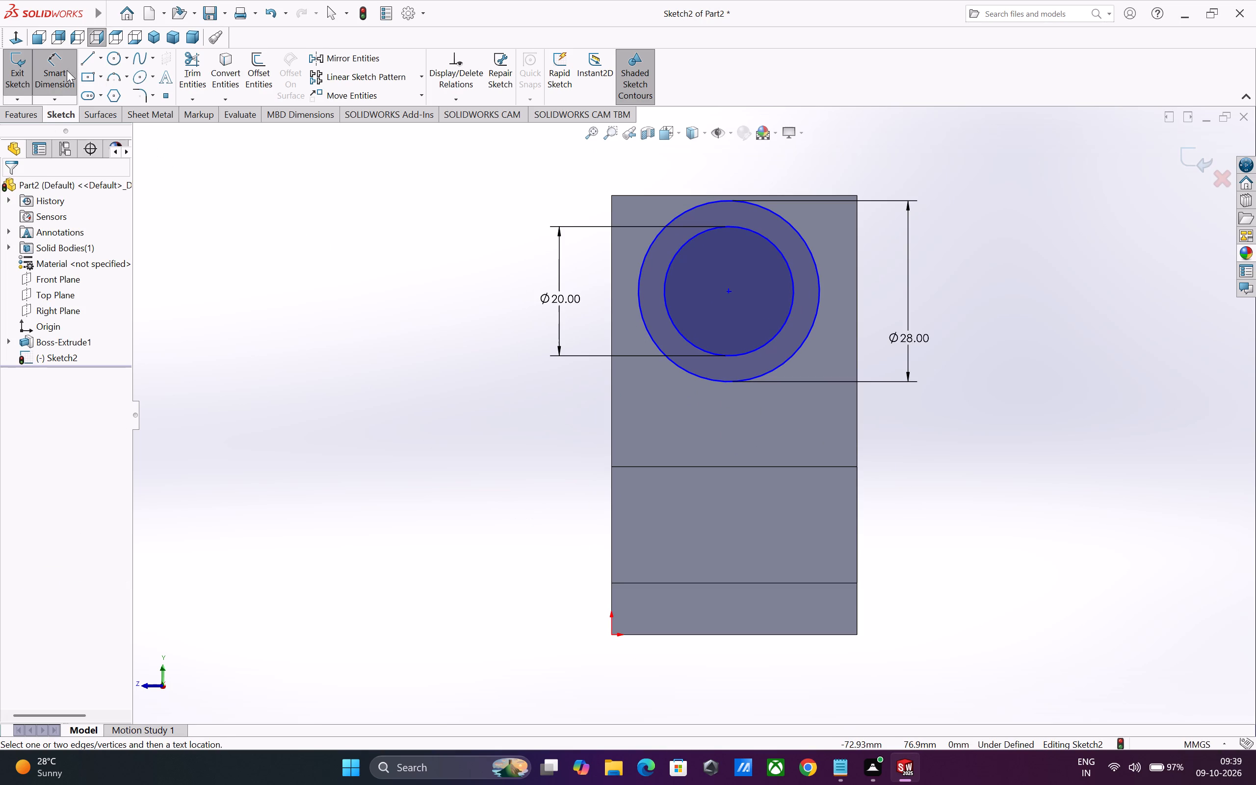
{"action": "left_click", "coordinate": [64, 71]}
{"action": "left_click", "coordinate": [57, 82]}
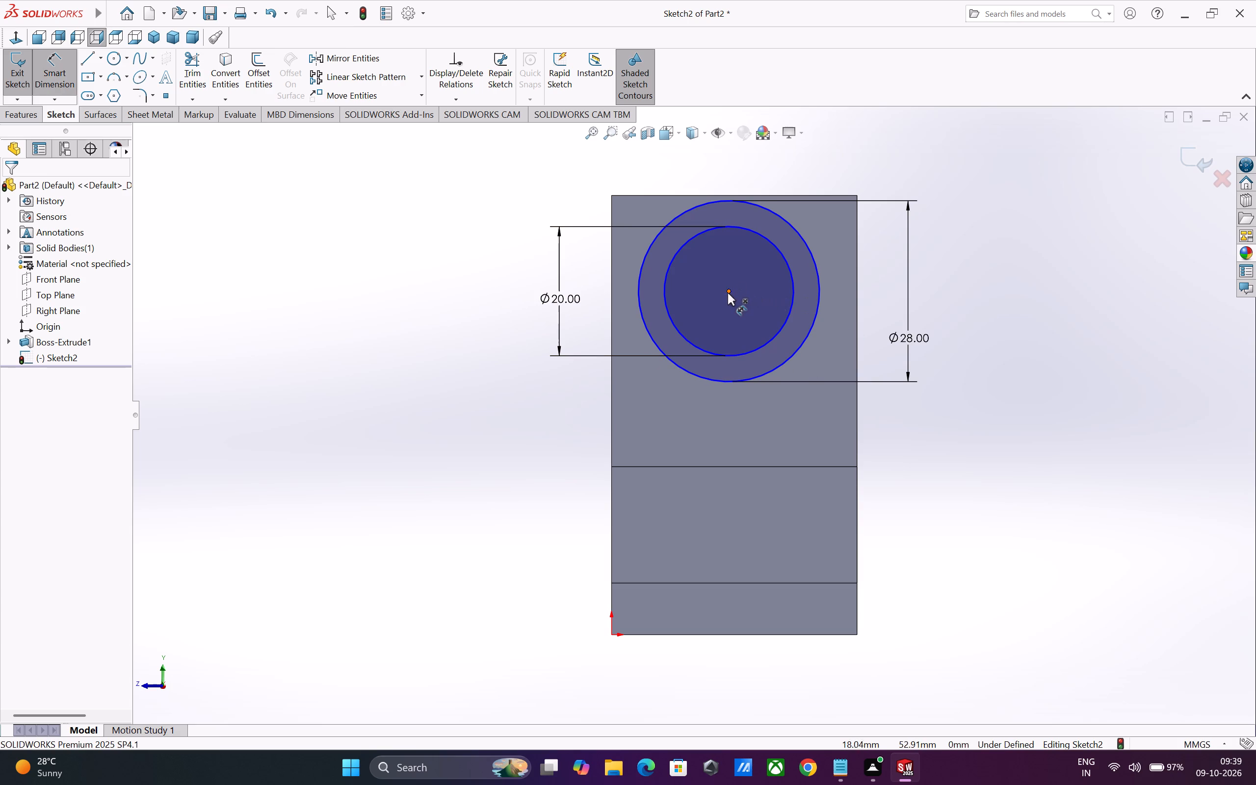
{"action": "left_click", "coordinate": [728, 290]}
{"action": "left_click", "coordinate": [857, 302]}
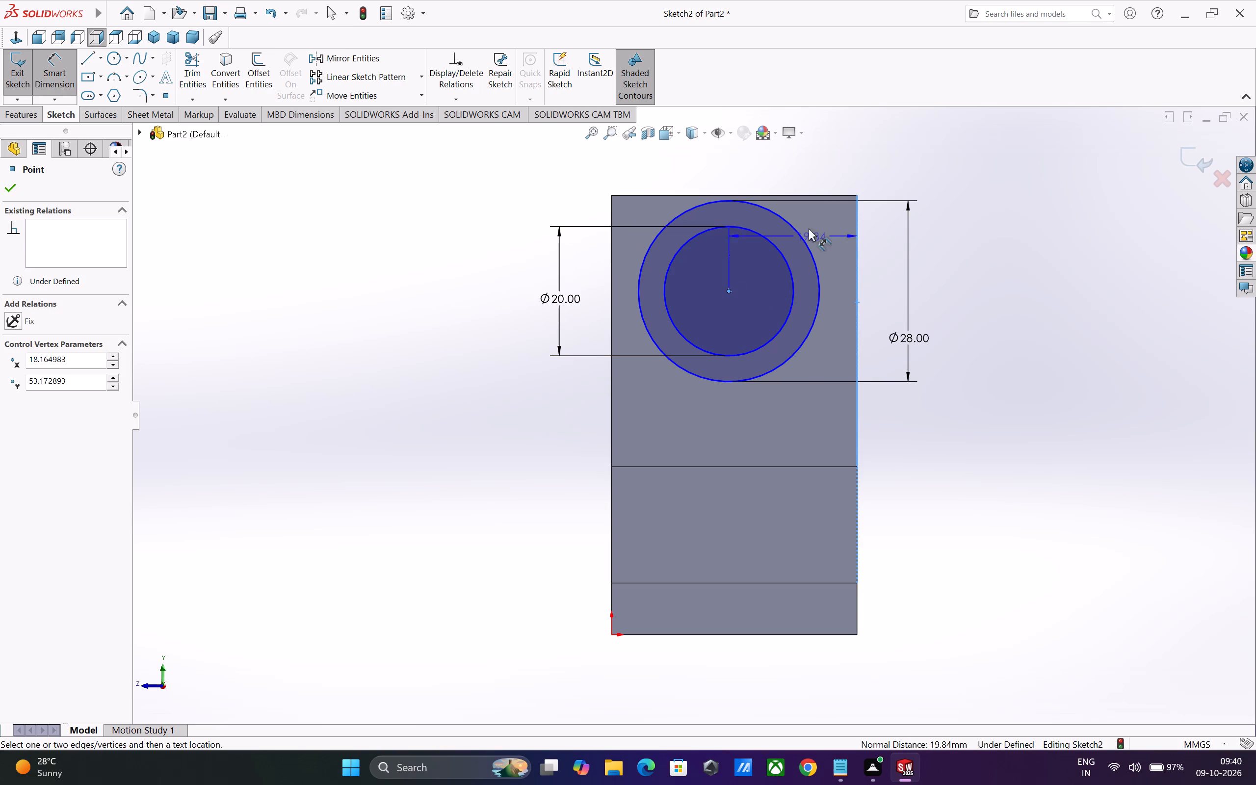
{"action": "left_click", "coordinate": [801, 176]}
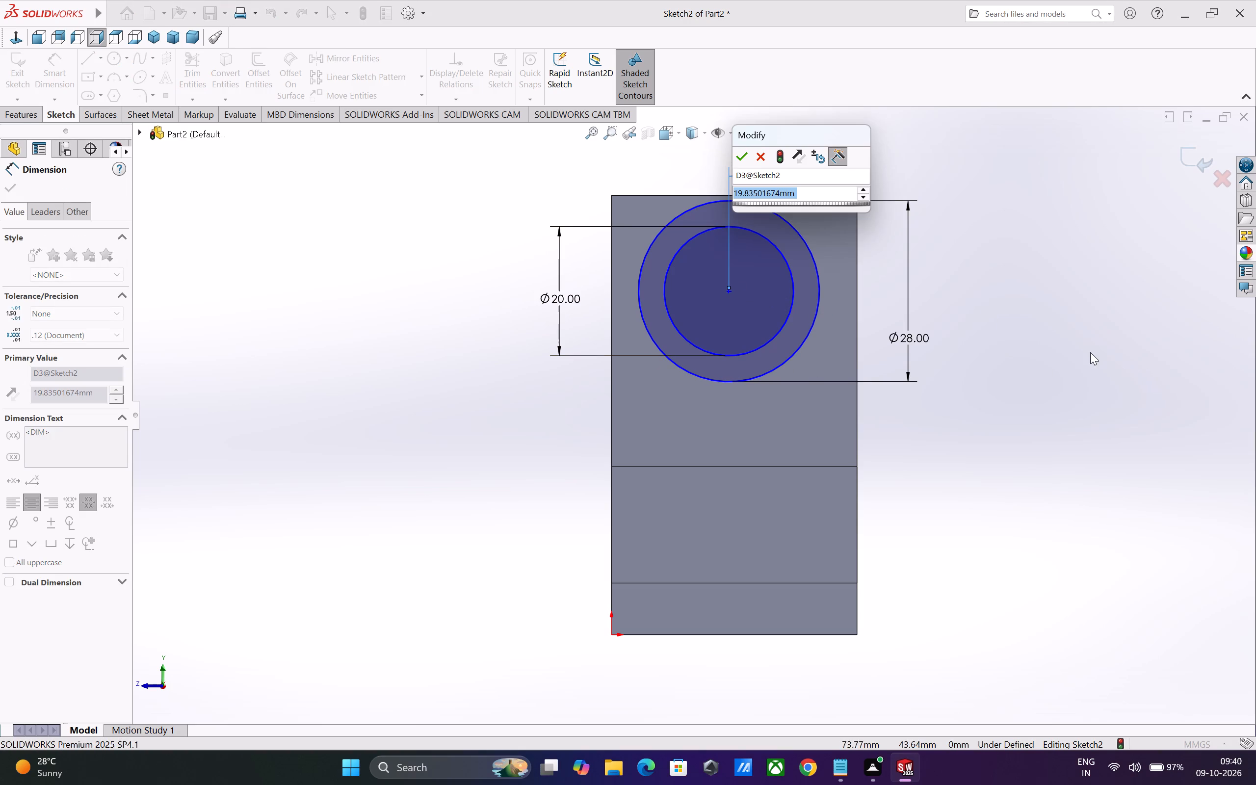
{"action": "key", "text": "3"}
{"action": "key", "text": "8"}
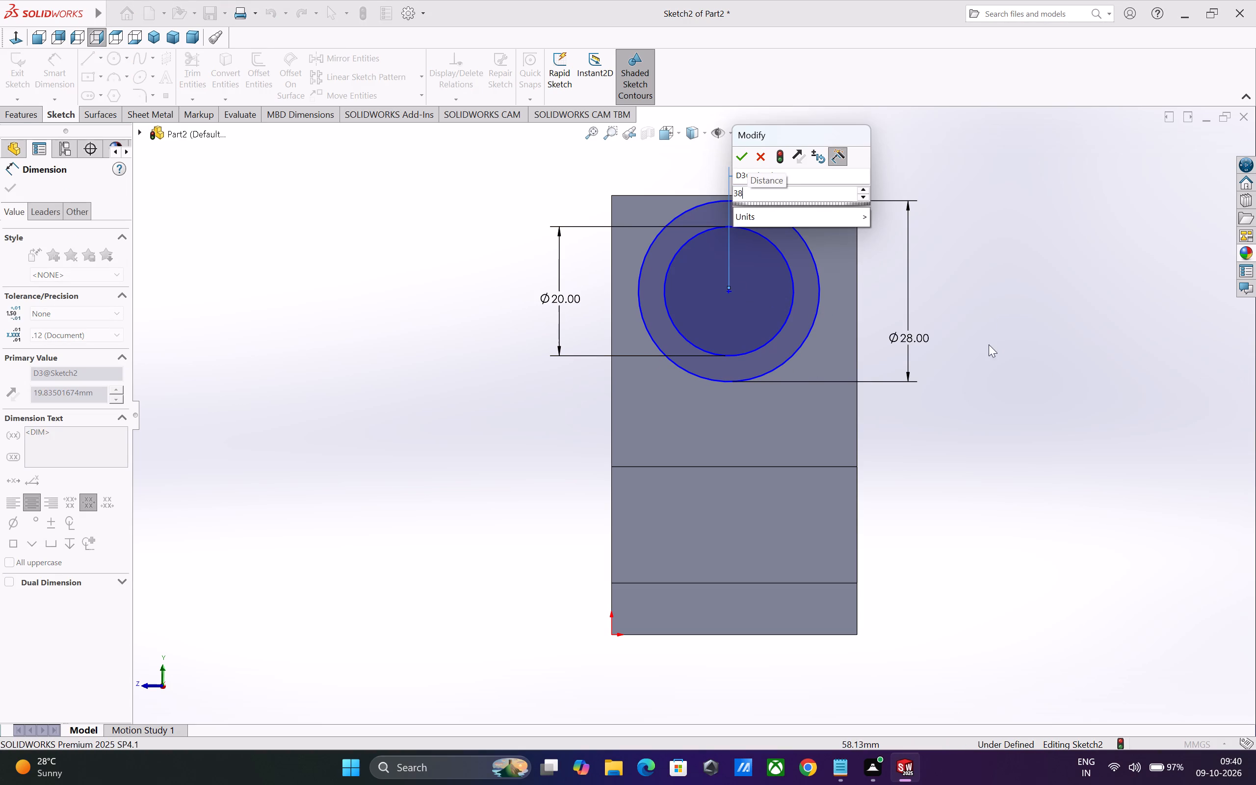
{"action": "key", "text": "slash"}
{"action": "key", "text": "2"}
{"action": "key", "text": "Return"}
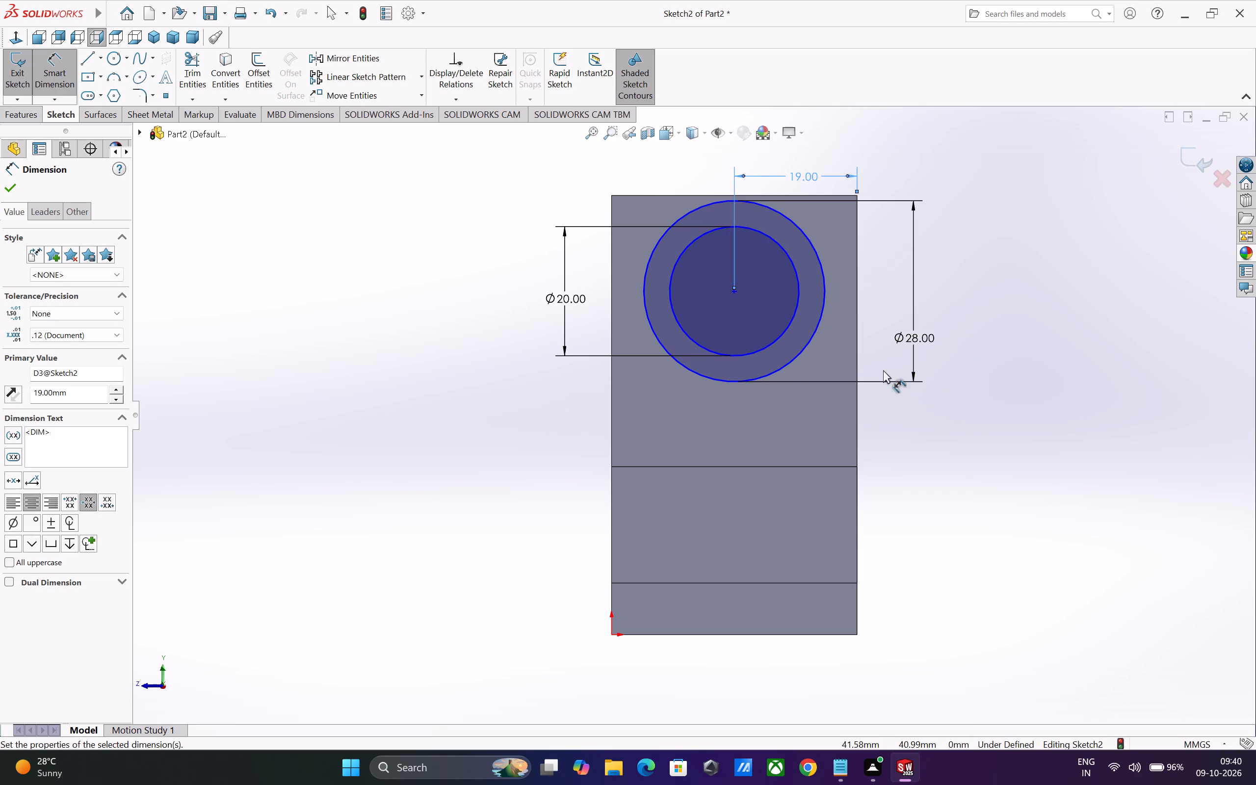
Dimension the height of the circles' centre above the base's top edge as 42 mm.
{"action": "left_click", "coordinate": [734, 292]}
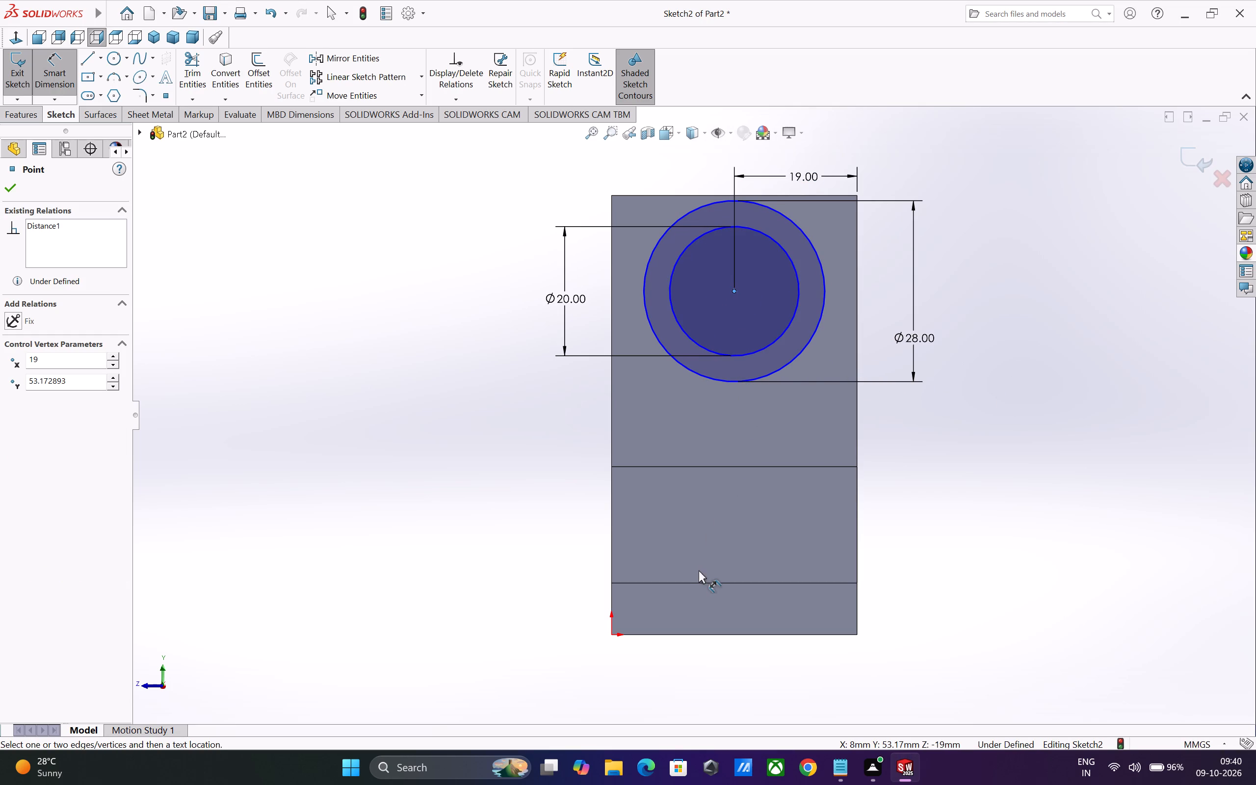
{"action": "left_click", "coordinate": [698, 582]}
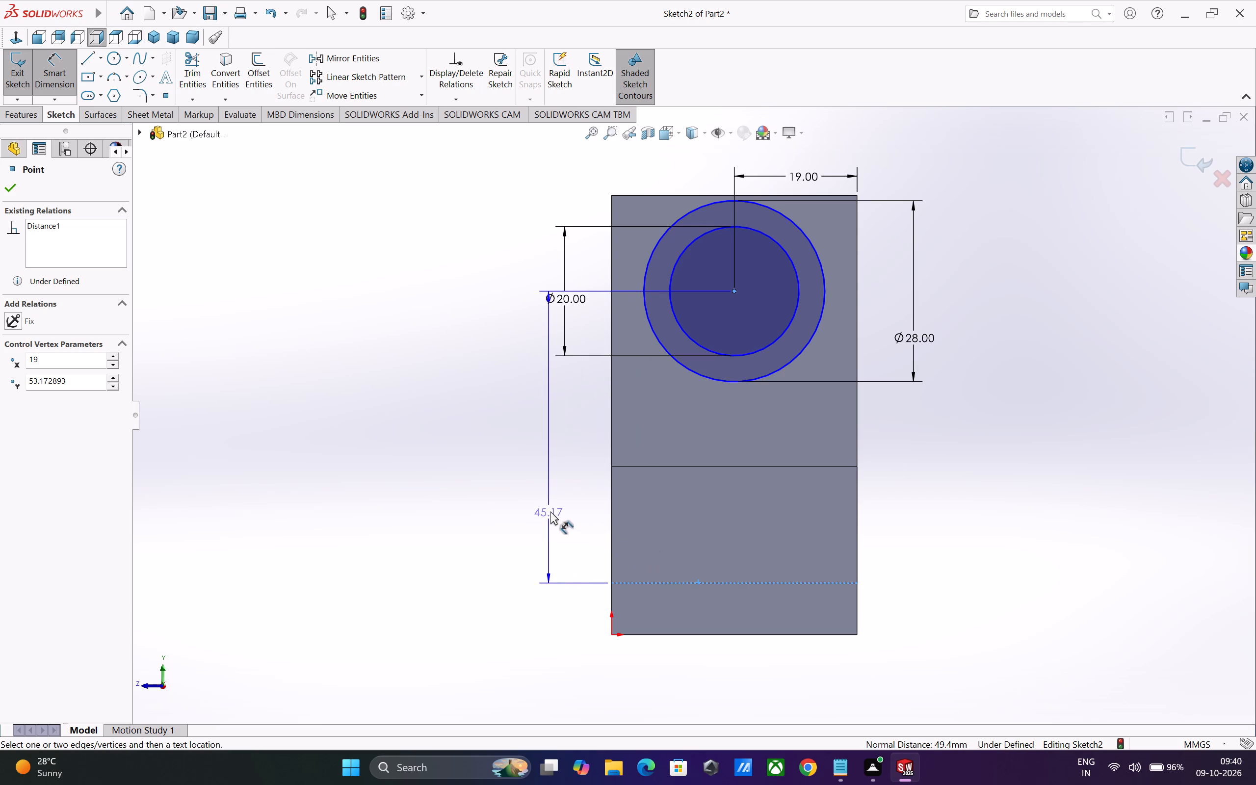
{"action": "left_click", "coordinate": [503, 498]}
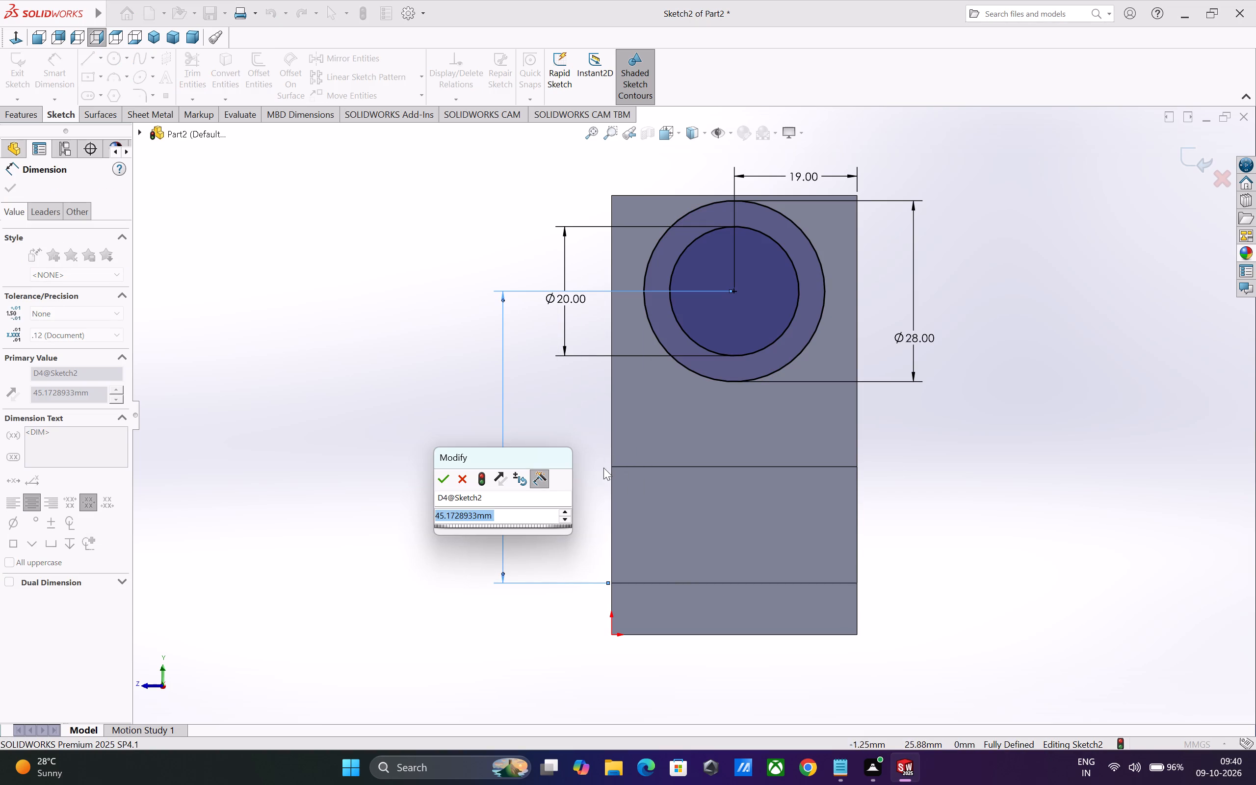
{"action": "key", "text": "4"}
{"action": "key", "text": "2"}
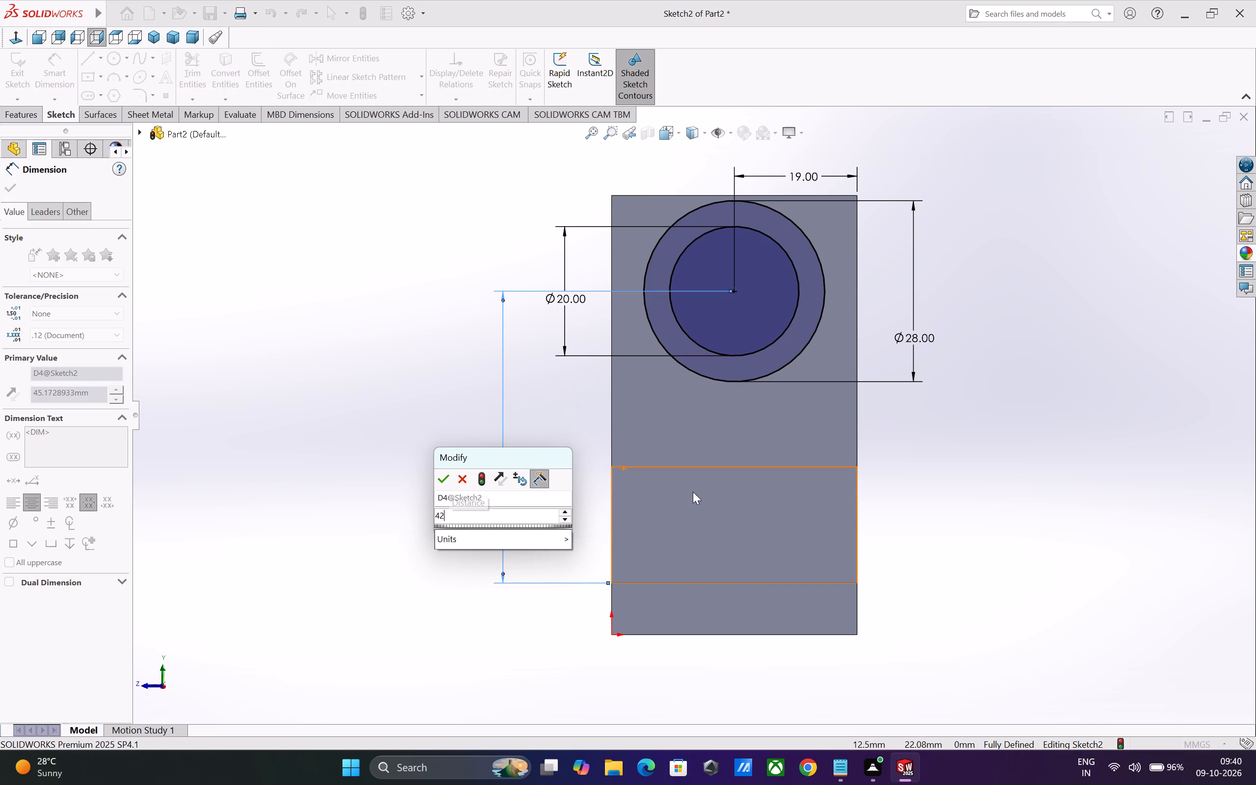
{"action": "key", "text": "Return"}
{"action": "left_click", "coordinate": [383, 338]}
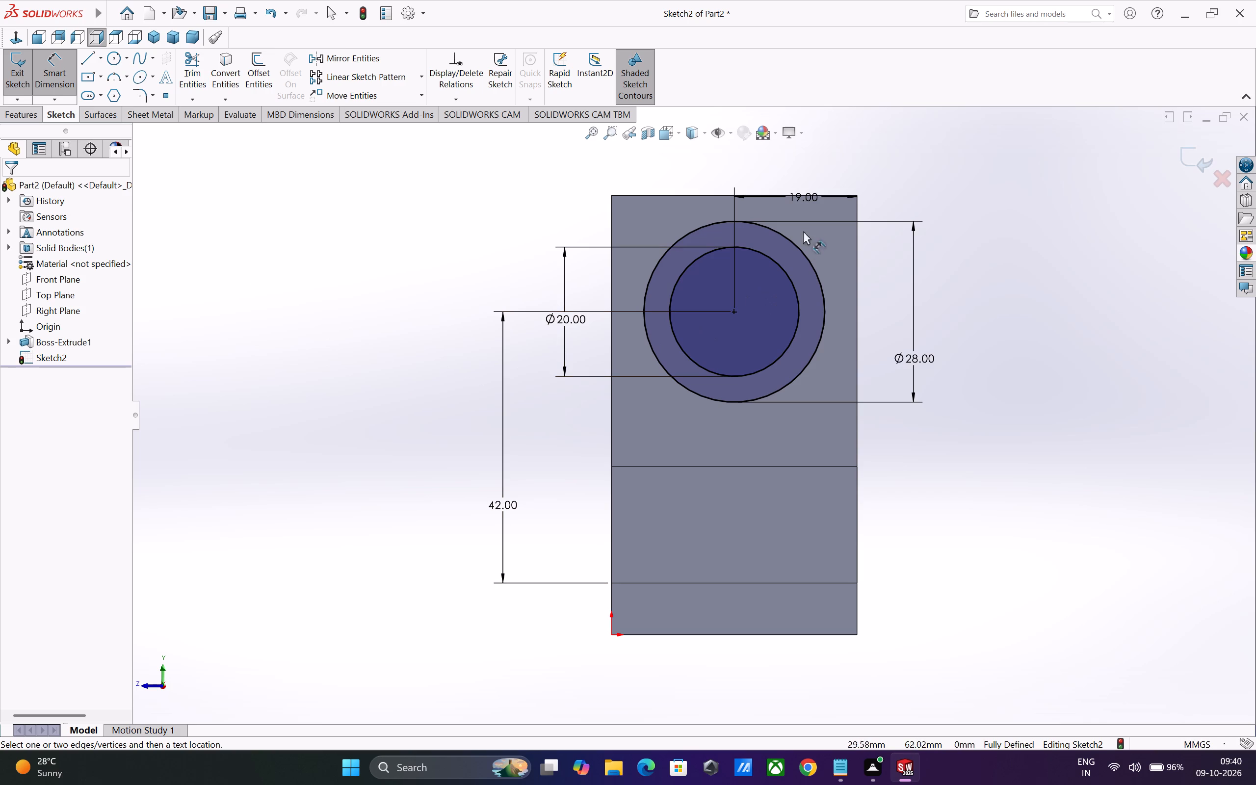
Tidy the sketch by moving the 19, 20, 28 and 42 mm dimensions closer to the geometry.
{"action": "left_click_drag", "start_coordinate": [806, 193], "coordinate": [808, 206]}
{"action": "left_click", "coordinate": [956, 323]}
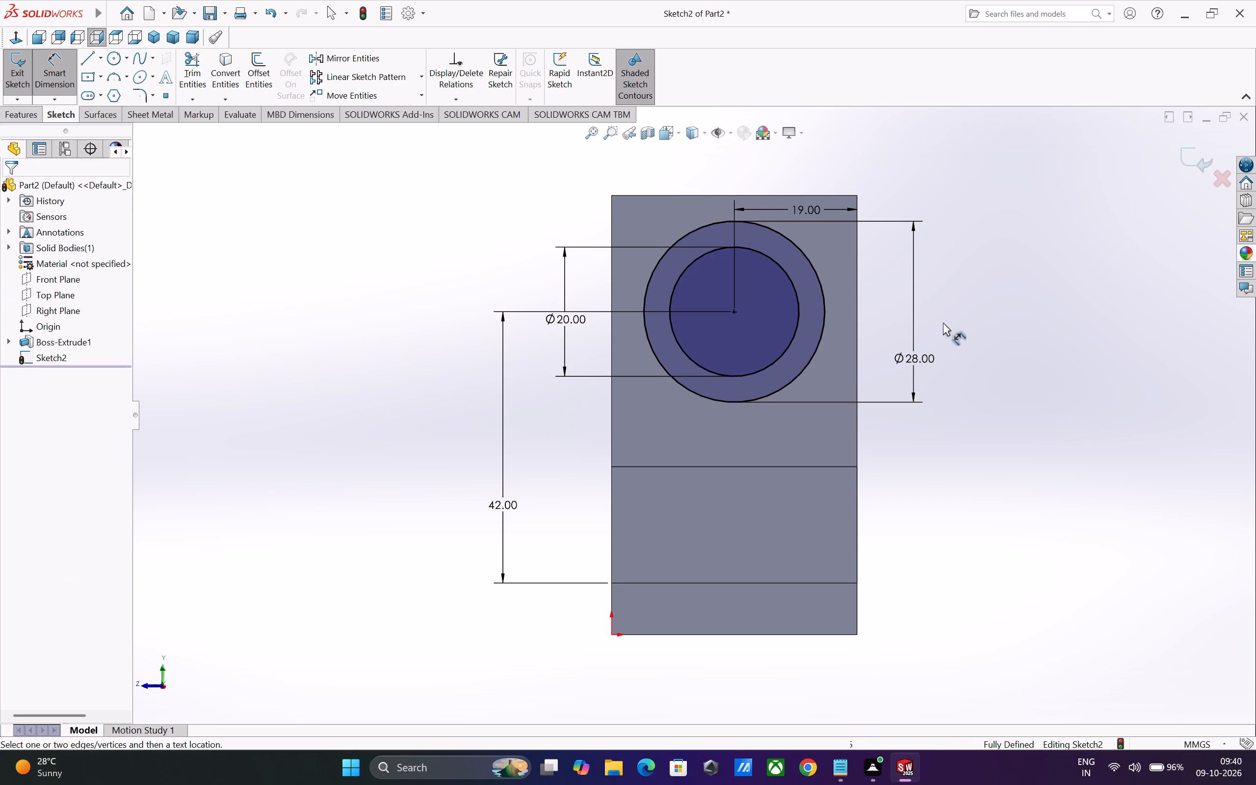
{"action": "left_click_drag", "start_coordinate": [564, 322], "coordinate": [572, 337]}
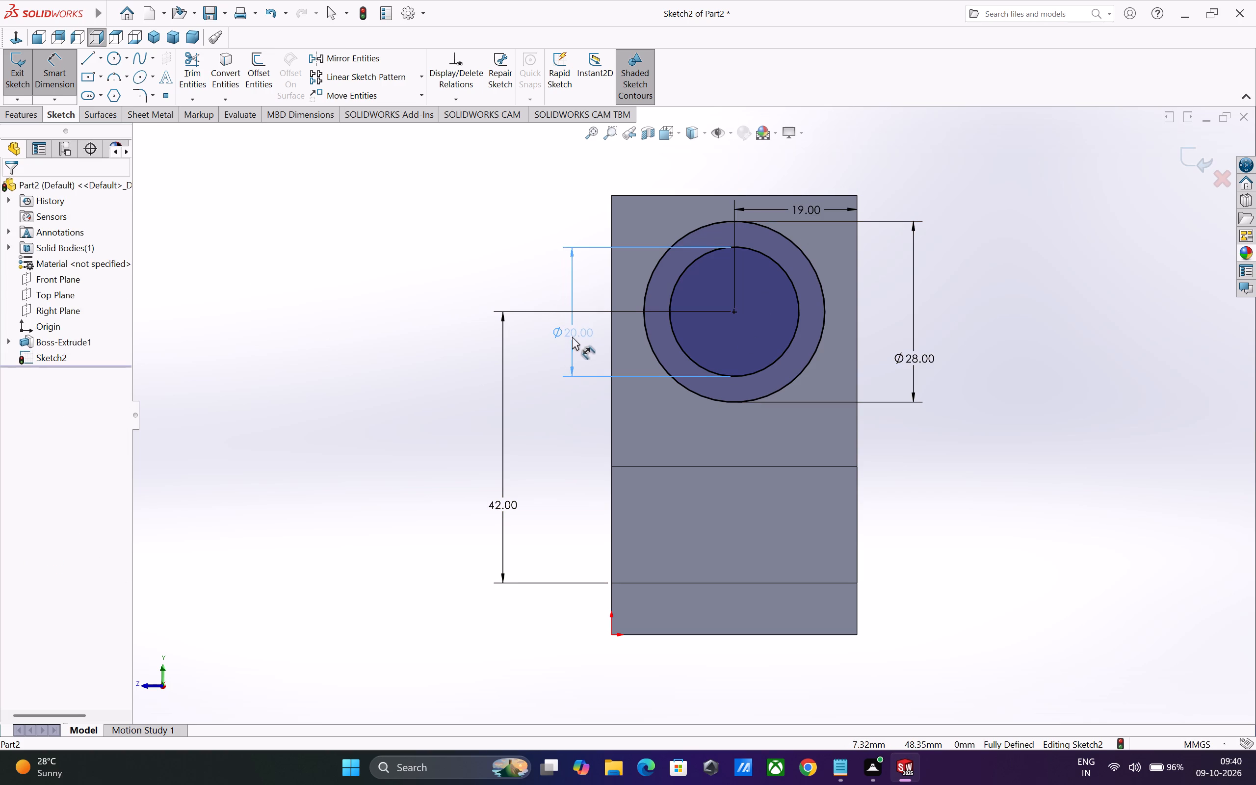
{"action": "left_click_drag", "start_coordinate": [572, 337], "coordinate": [576, 341]}
{"action": "left_click_drag", "start_coordinate": [569, 338], "coordinate": [623, 340]}
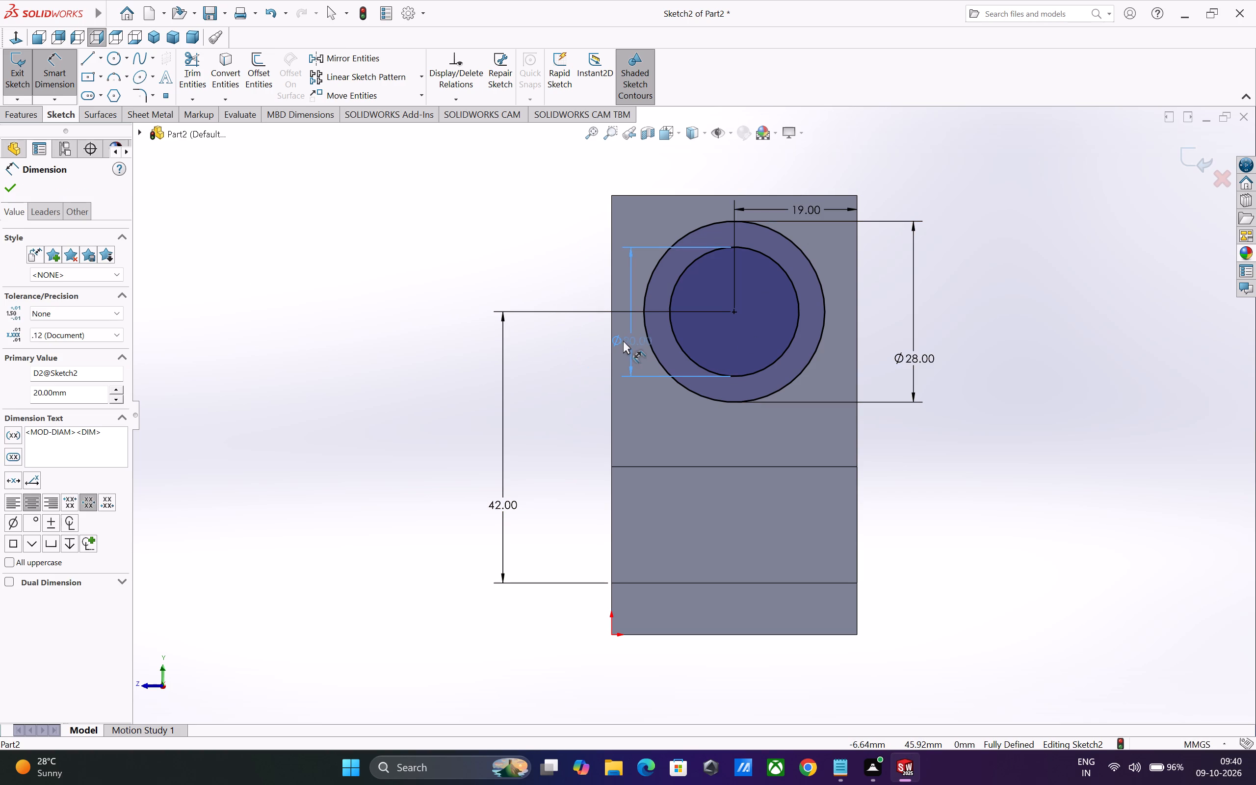
{"action": "left_click_drag", "start_coordinate": [623, 340], "coordinate": [582, 342]}
{"action": "left_click", "coordinate": [525, 375]}
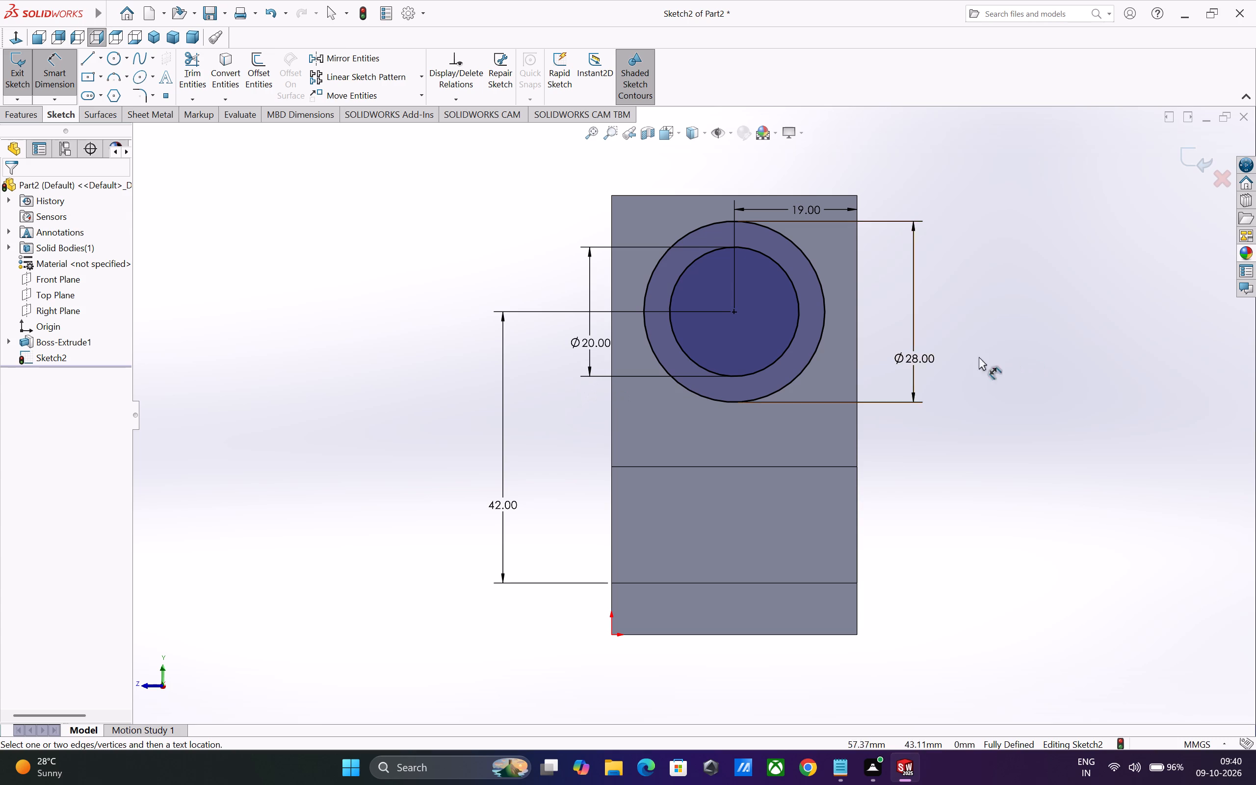
{"action": "left_click_drag", "start_coordinate": [907, 357], "coordinate": [875, 357]}
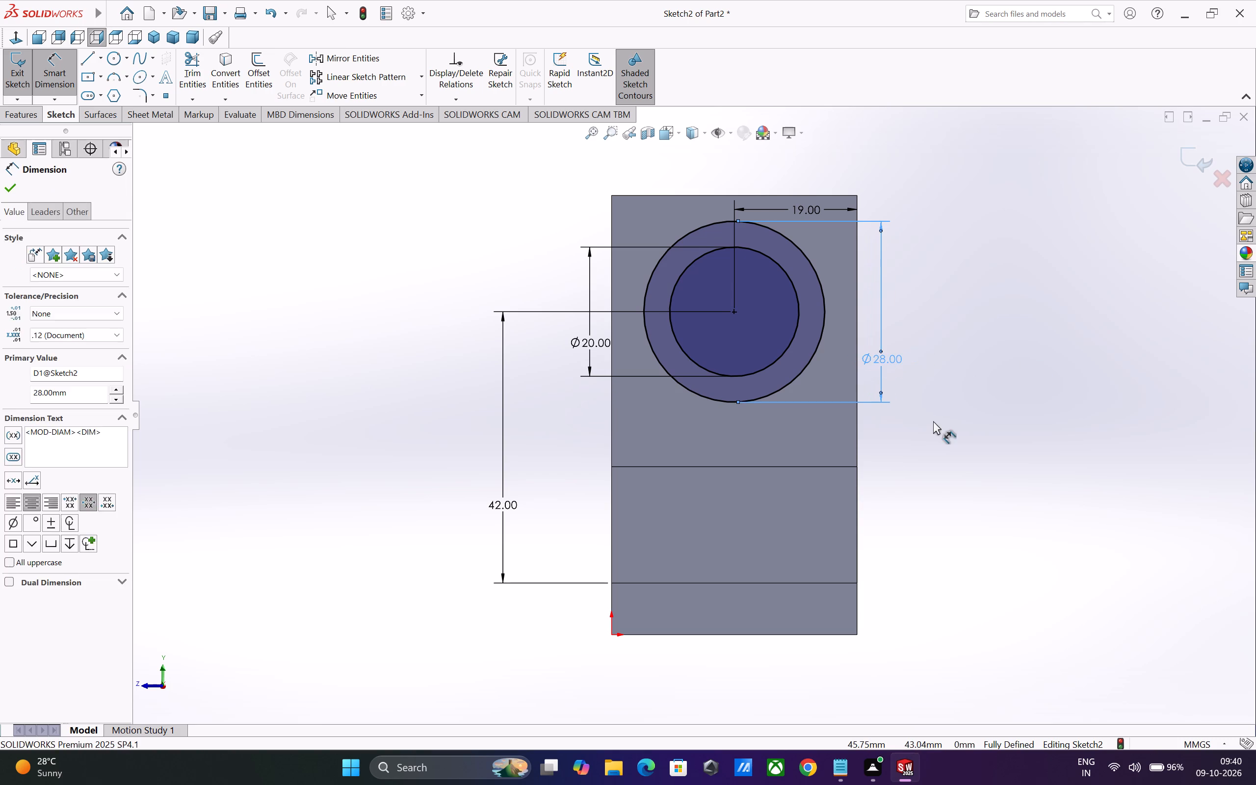
{"action": "left_click", "coordinate": [937, 421]}
{"action": "left_click_drag", "start_coordinate": [497, 503], "coordinate": [557, 500]}
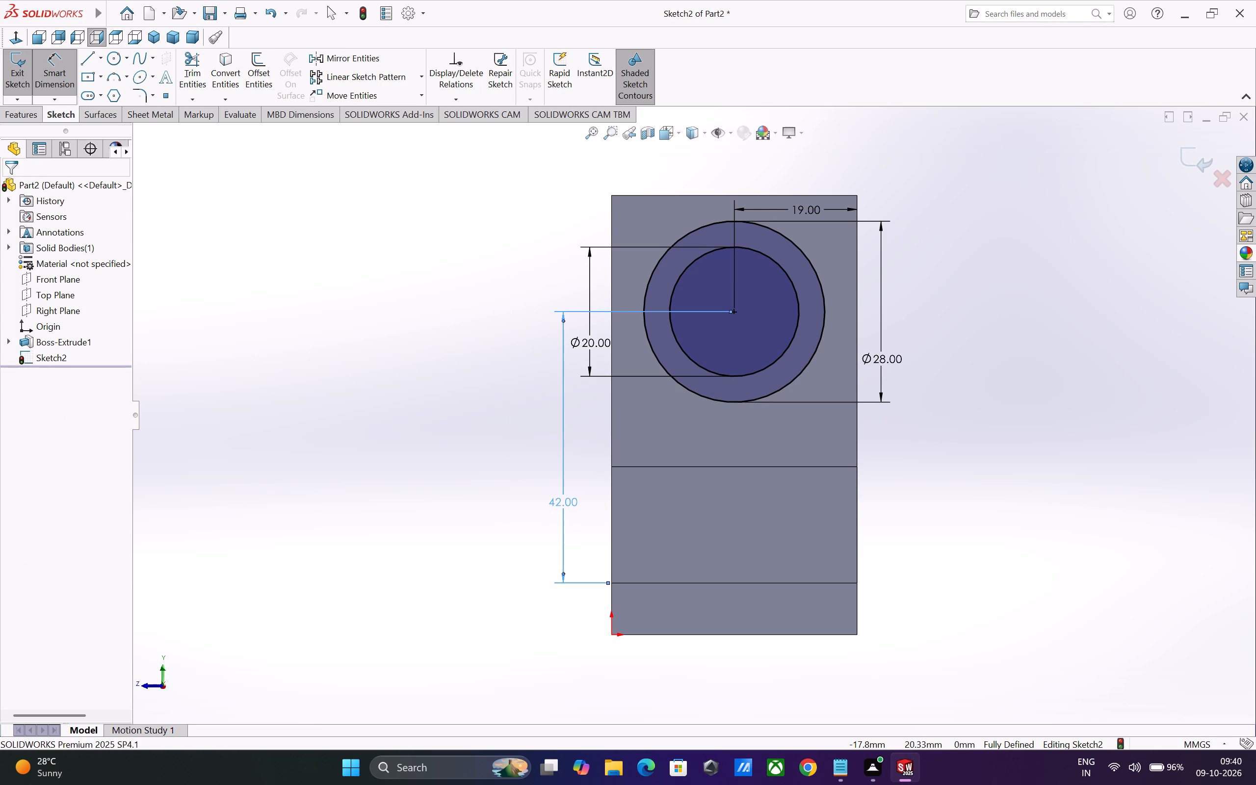
{"action": "left_click", "coordinate": [472, 467]}
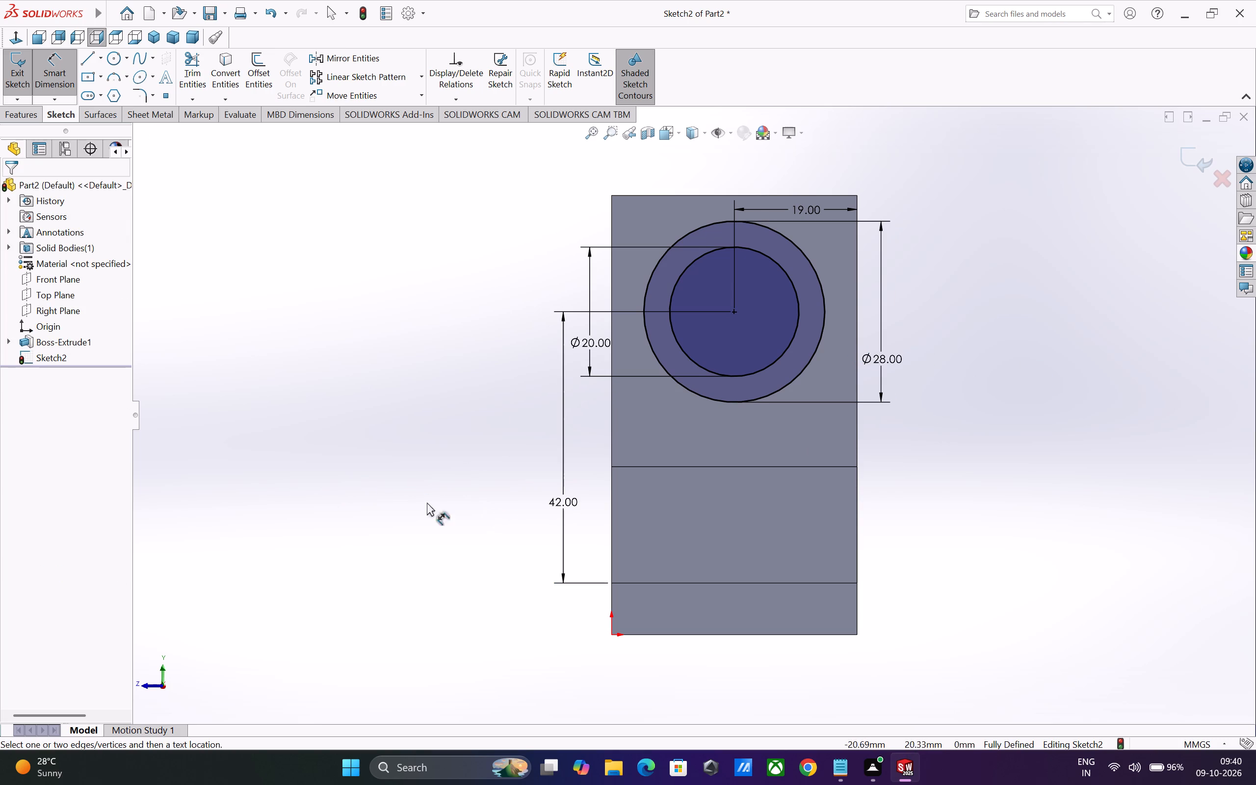
Extrude the ring sketch on the tall upright as a blind boss with a depth of 17 mm.
{"action": "left_click", "coordinate": [26, 116]}
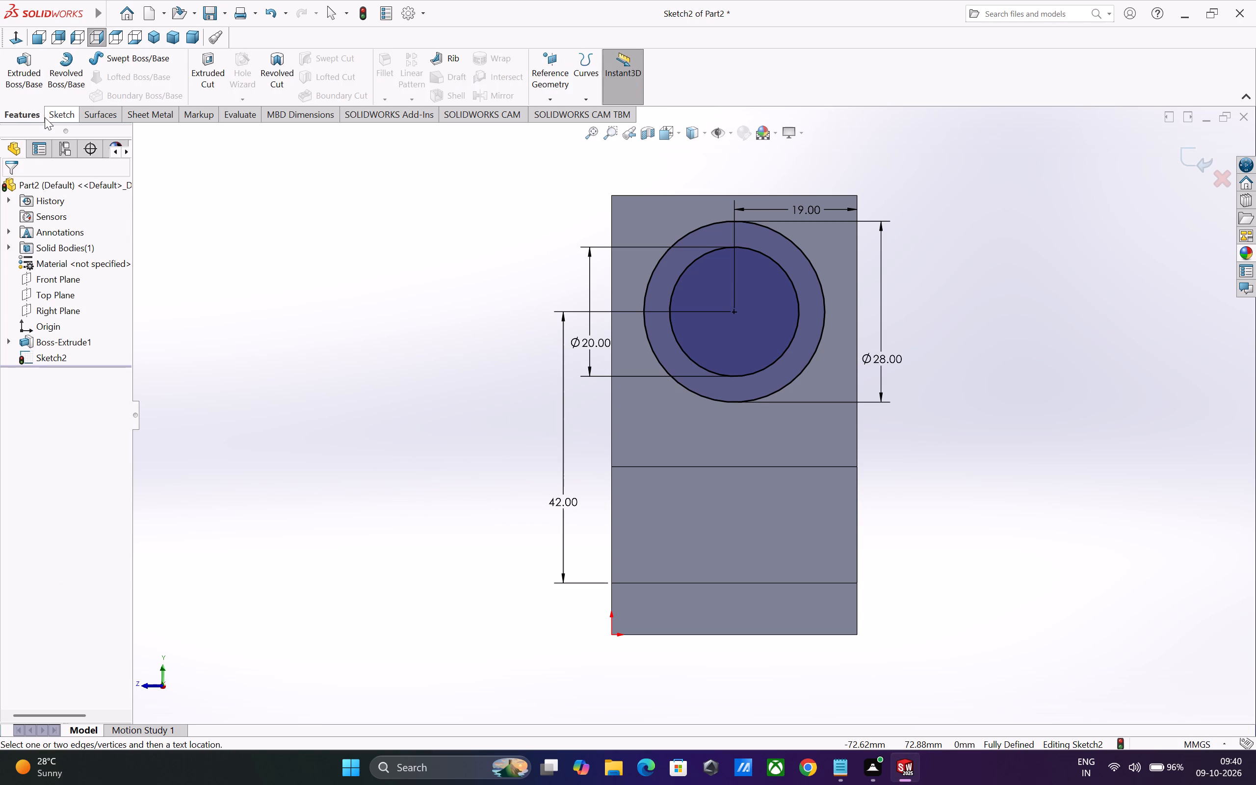
{"action": "left_click", "coordinate": [20, 74]}
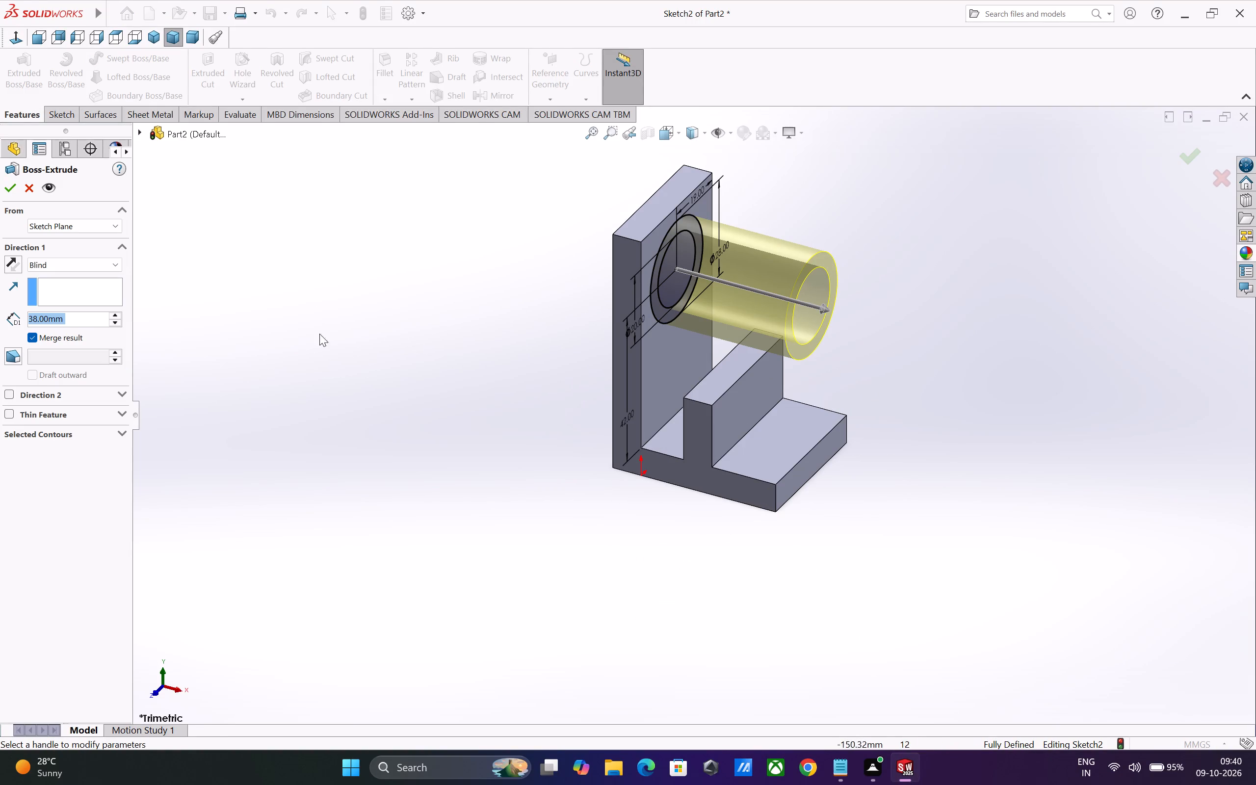
{"action": "key", "text": "1"}
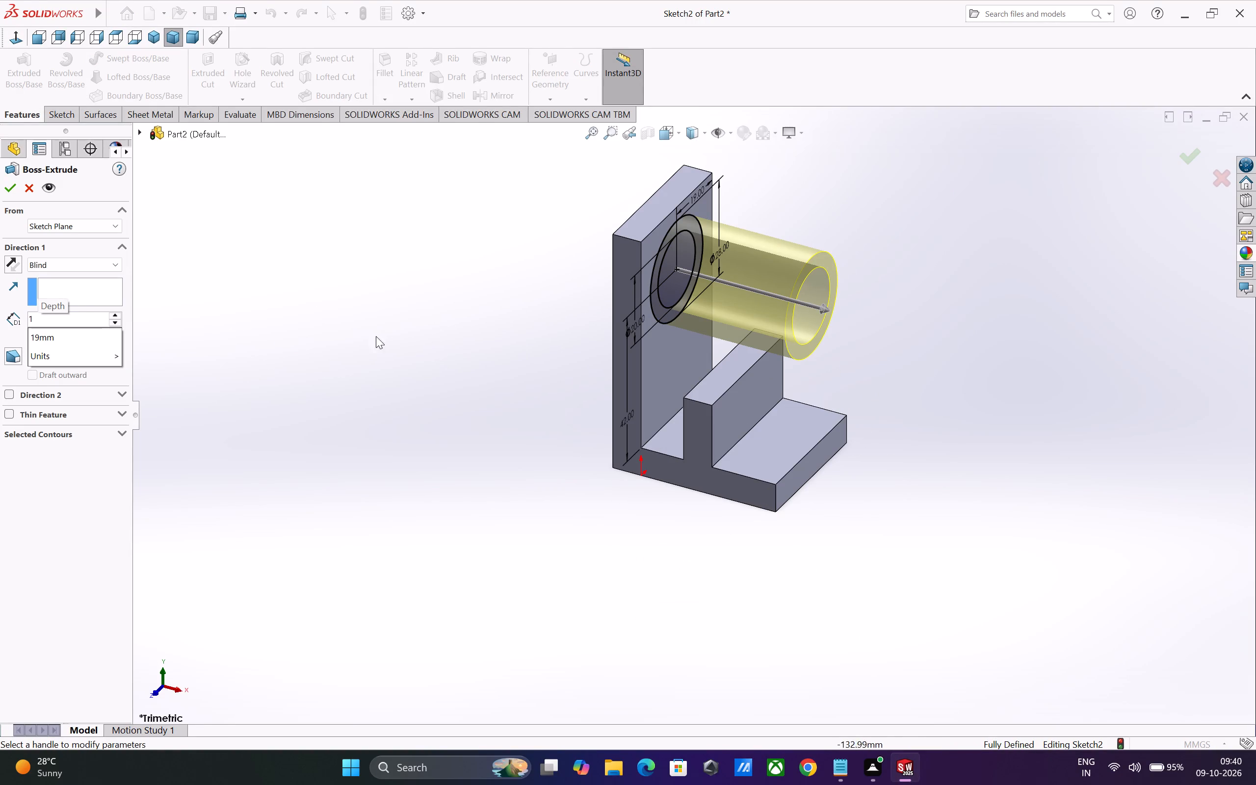
{"action": "key", "text": "7"}
{"action": "key", "text": "Return"}
{"action": "left_click", "coordinate": [398, 339]}
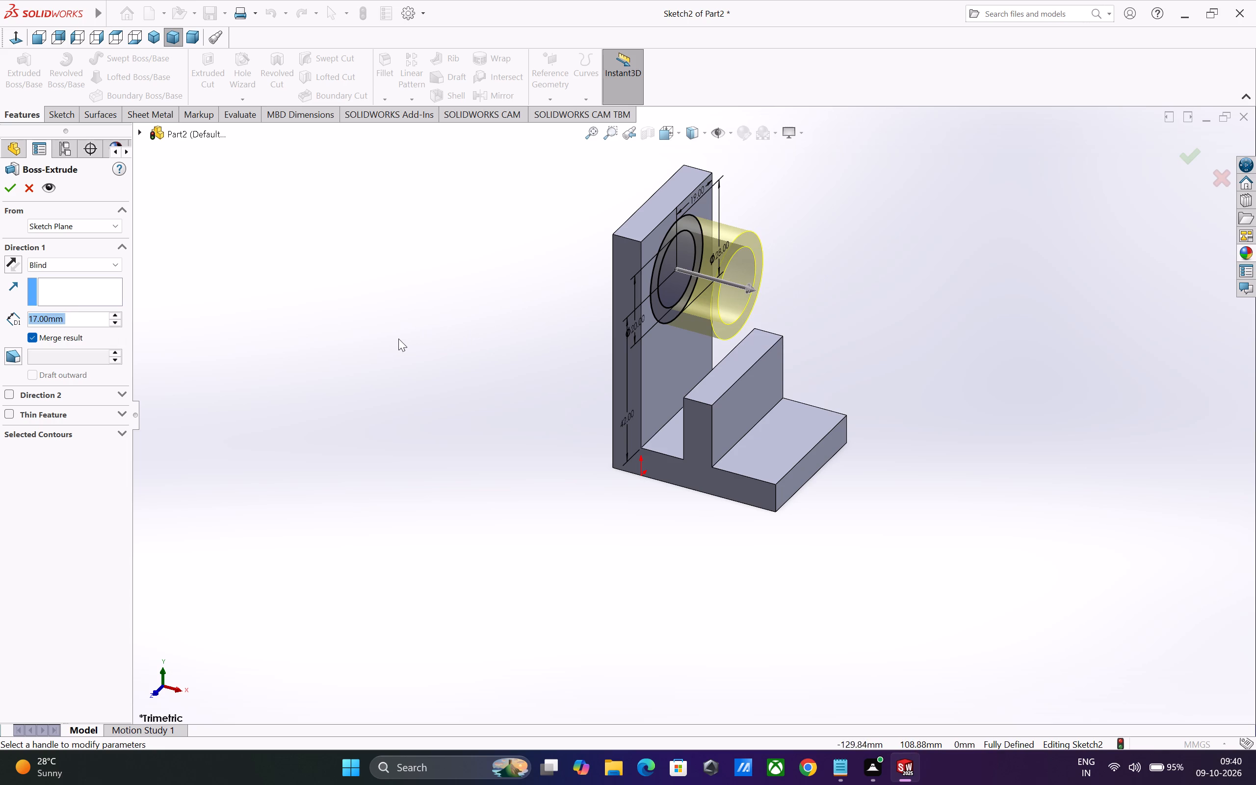
{"action": "left_click", "coordinate": [8, 193]}
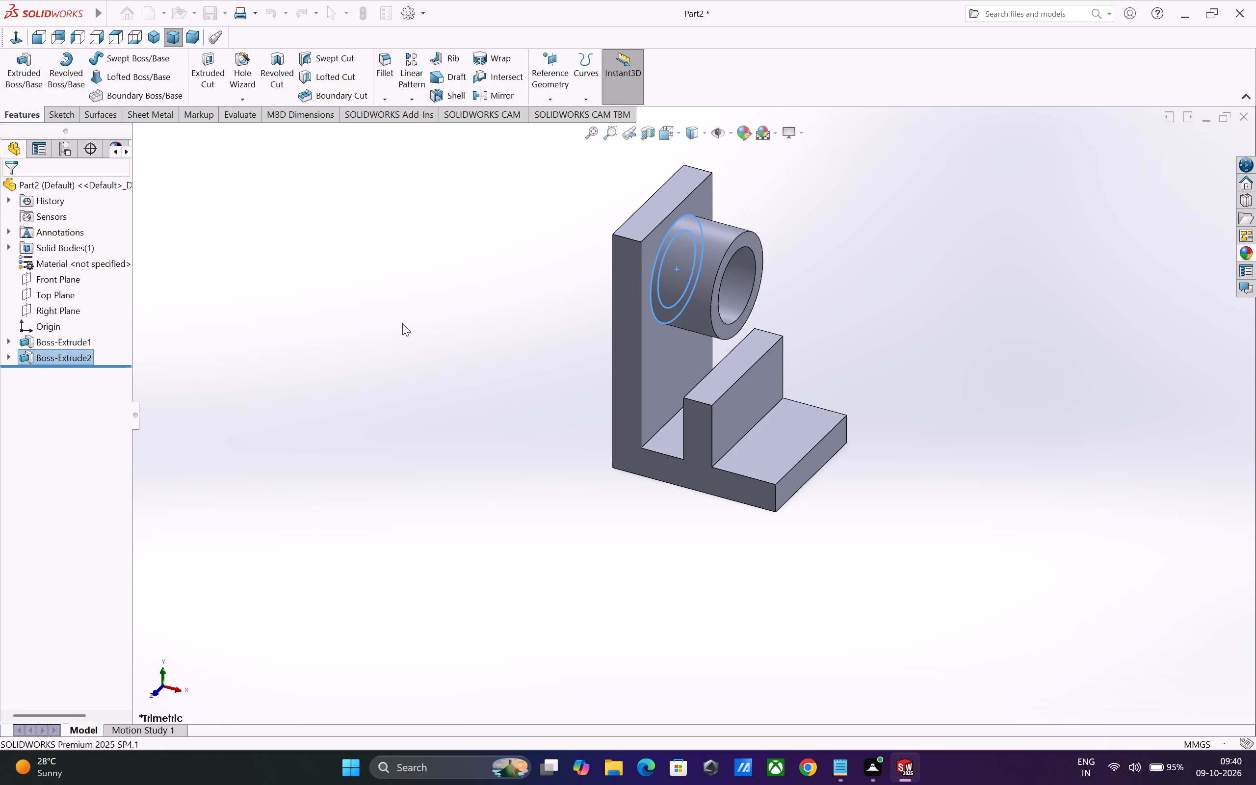
{"action": "left_click", "coordinate": [399, 320]}
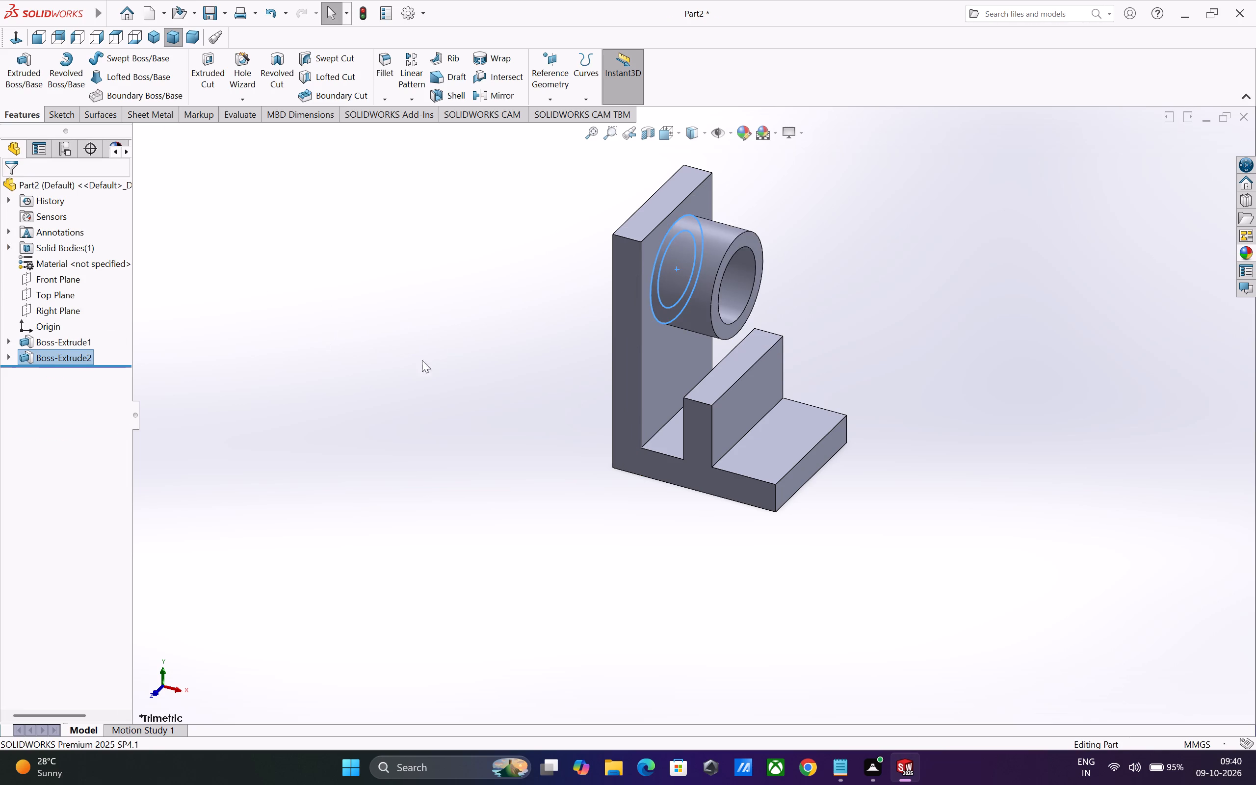
On the tall upright's face inside the boss, sketch a 10 mm radius circle concentric with and matching the boss's inner circle.
{"action": "middle_click_drag", "start_coordinate": [961, 499], "coordinate": [869, 457]}
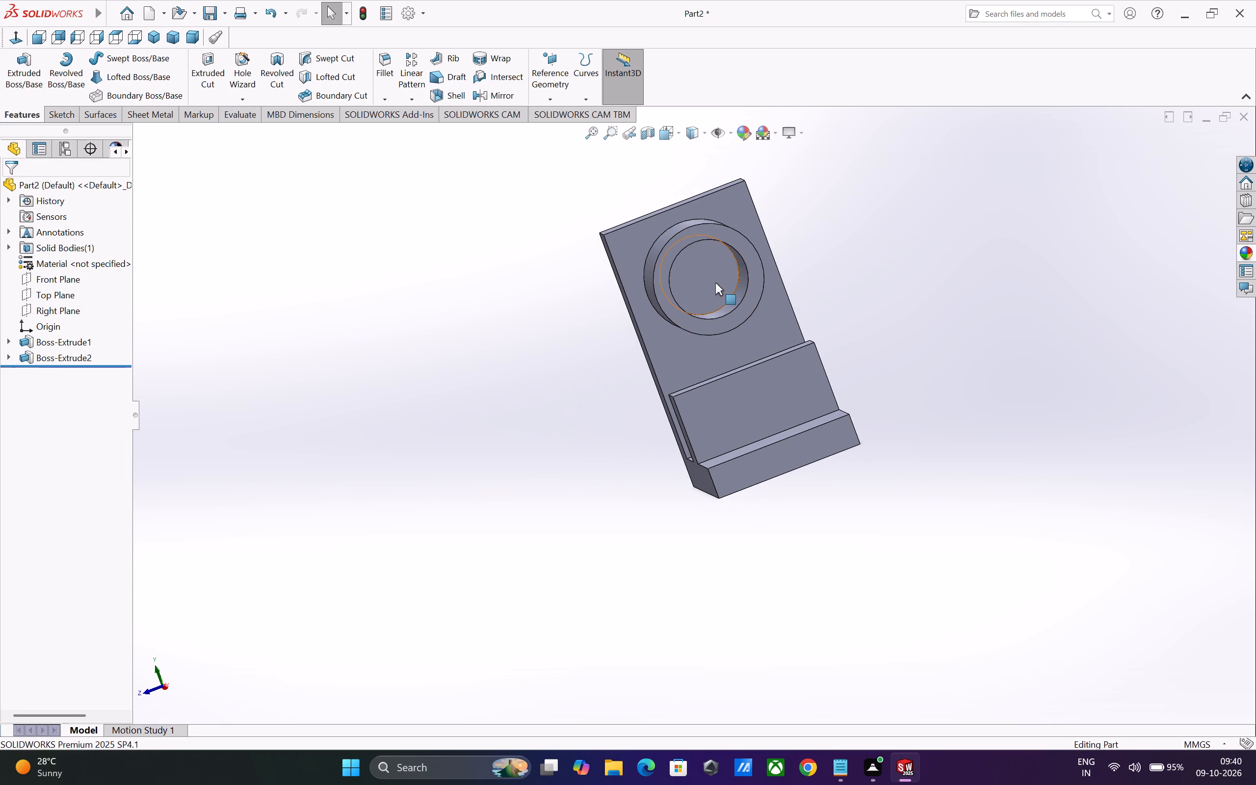
{"action": "left_click", "coordinate": [715, 283]}
{"action": "left_click", "coordinate": [765, 256]}
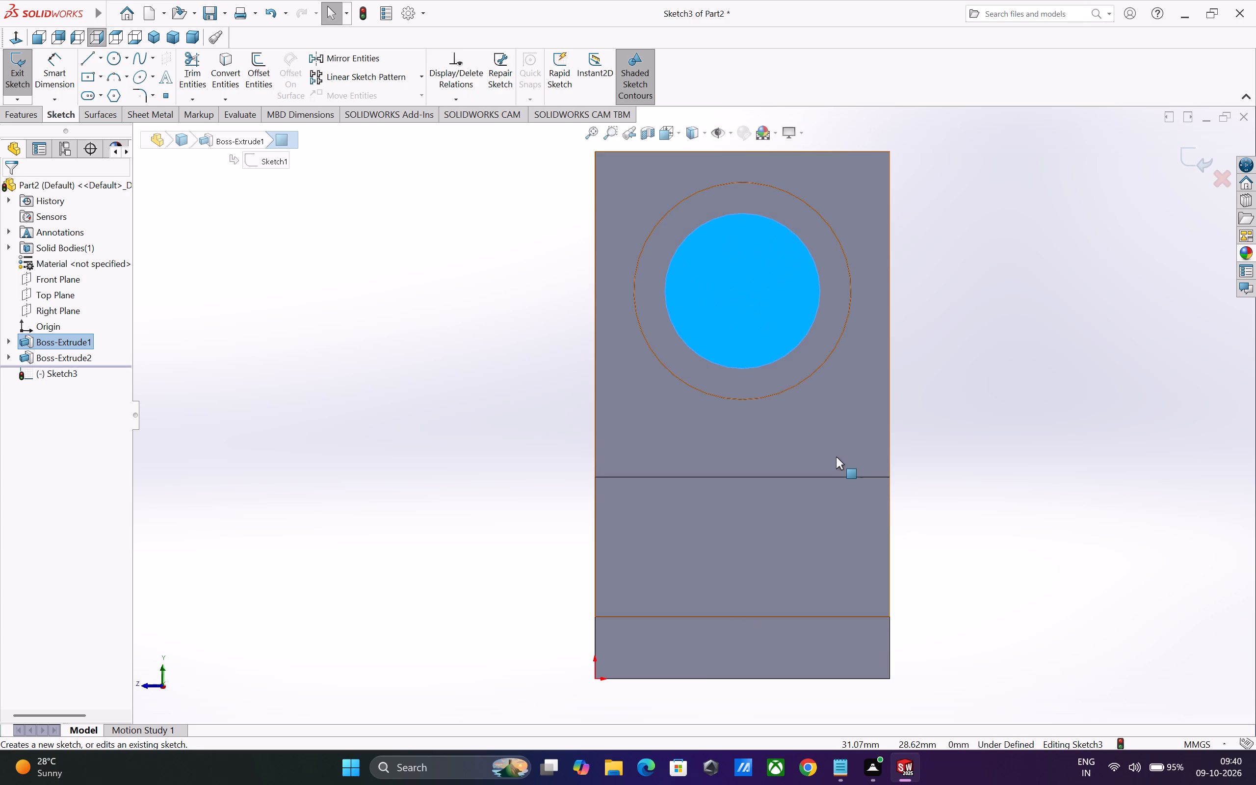
{"action": "scroll", "coordinate": [837, 457], "scroll_direction": "up", "scroll_amount": 2}
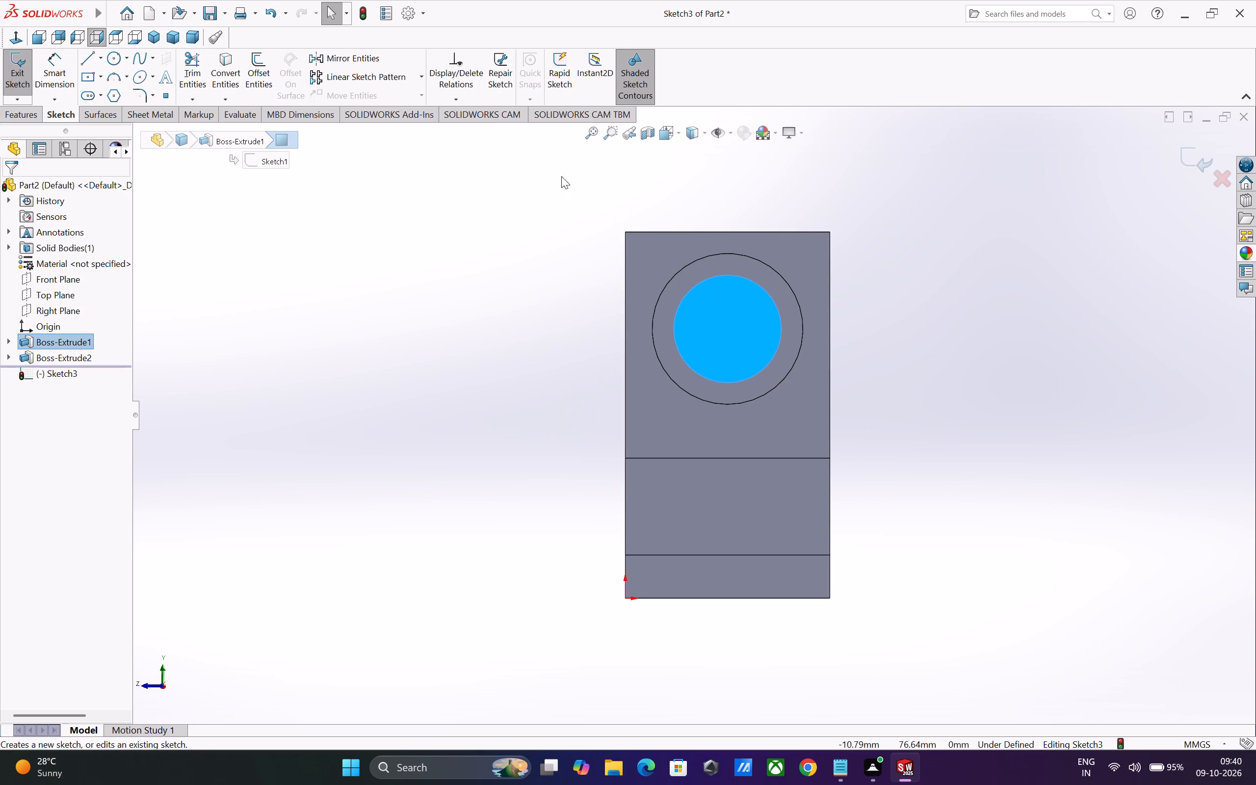
{"action": "left_click", "coordinate": [108, 58]}
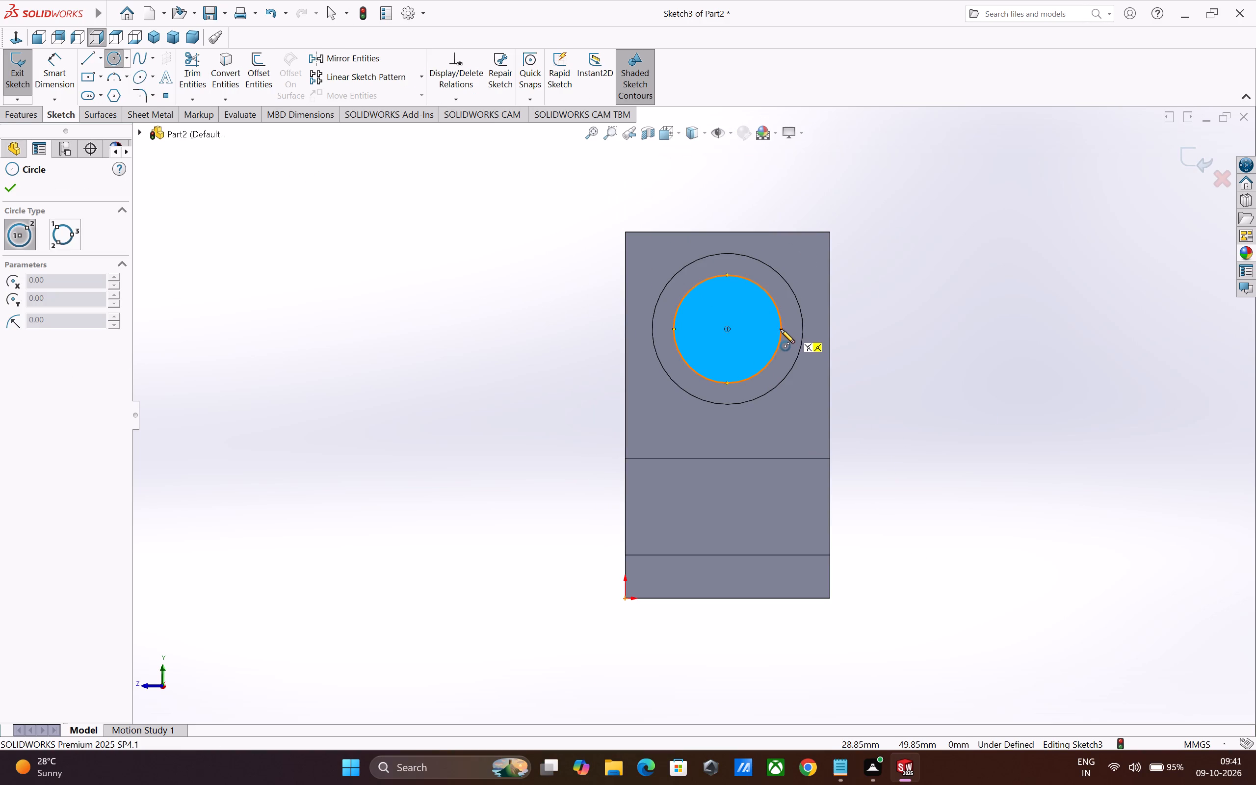
{"action": "left_click", "coordinate": [728, 328]}
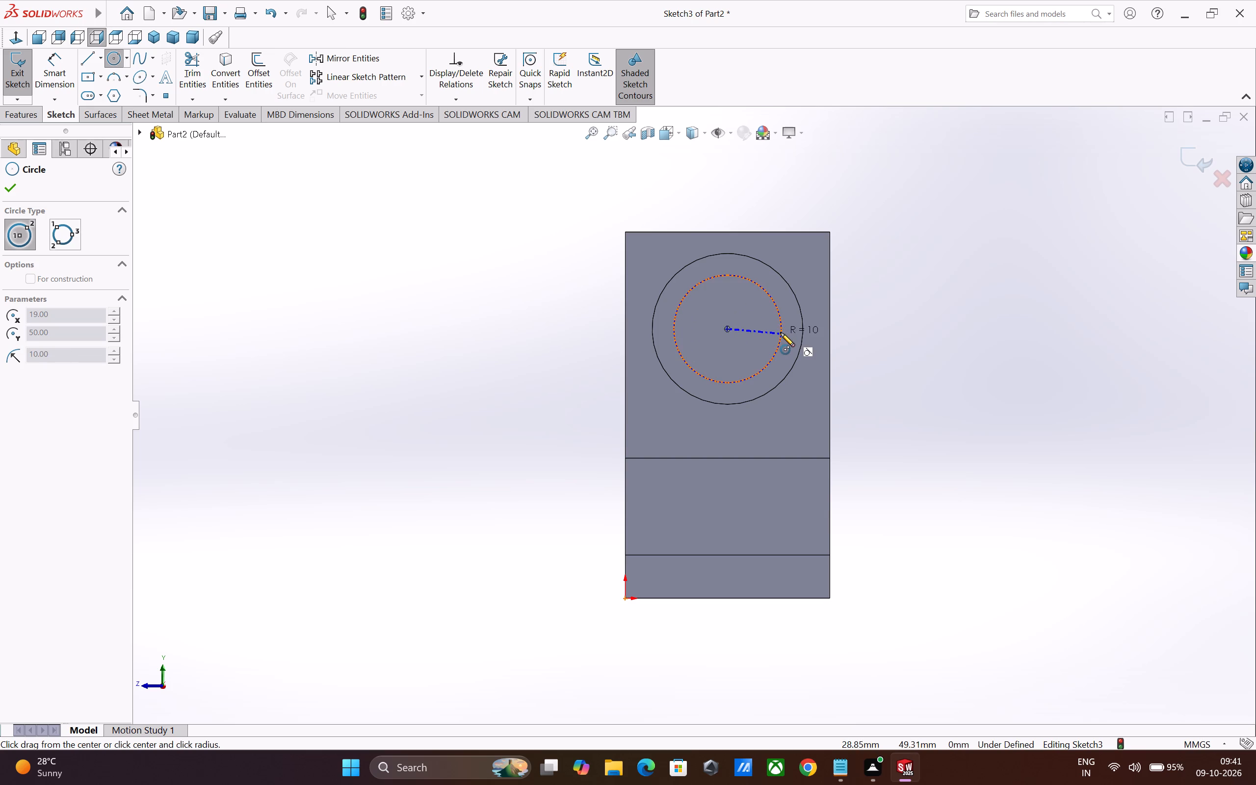
{"action": "left_click", "coordinate": [781, 333]}
{"action": "key", "text": "Escape"}
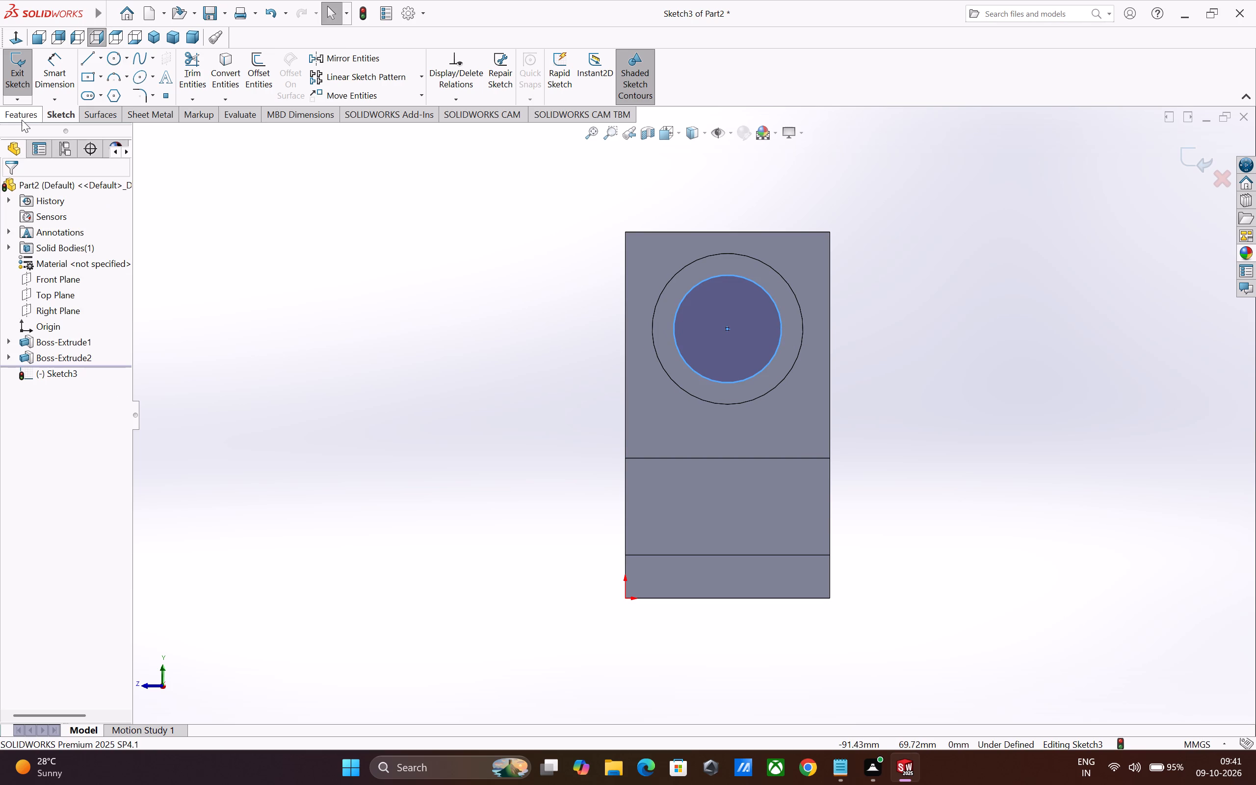
Cut the circle Through All so that the bore passes through the tall upright.
{"action": "left_click", "coordinate": [22, 115]}
{"action": "left_click", "coordinate": [212, 80]}
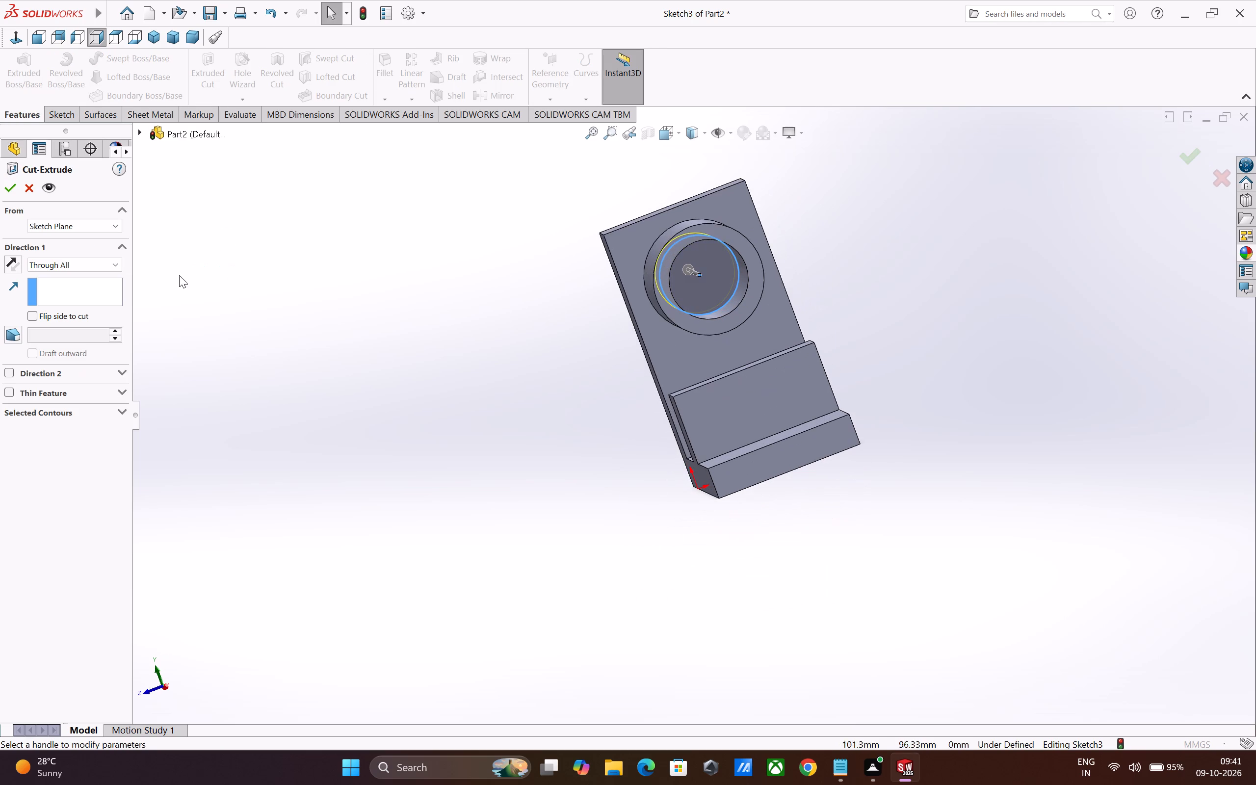
{"action": "left_click", "coordinate": [8, 189]}
{"action": "left_click", "coordinate": [481, 357]}
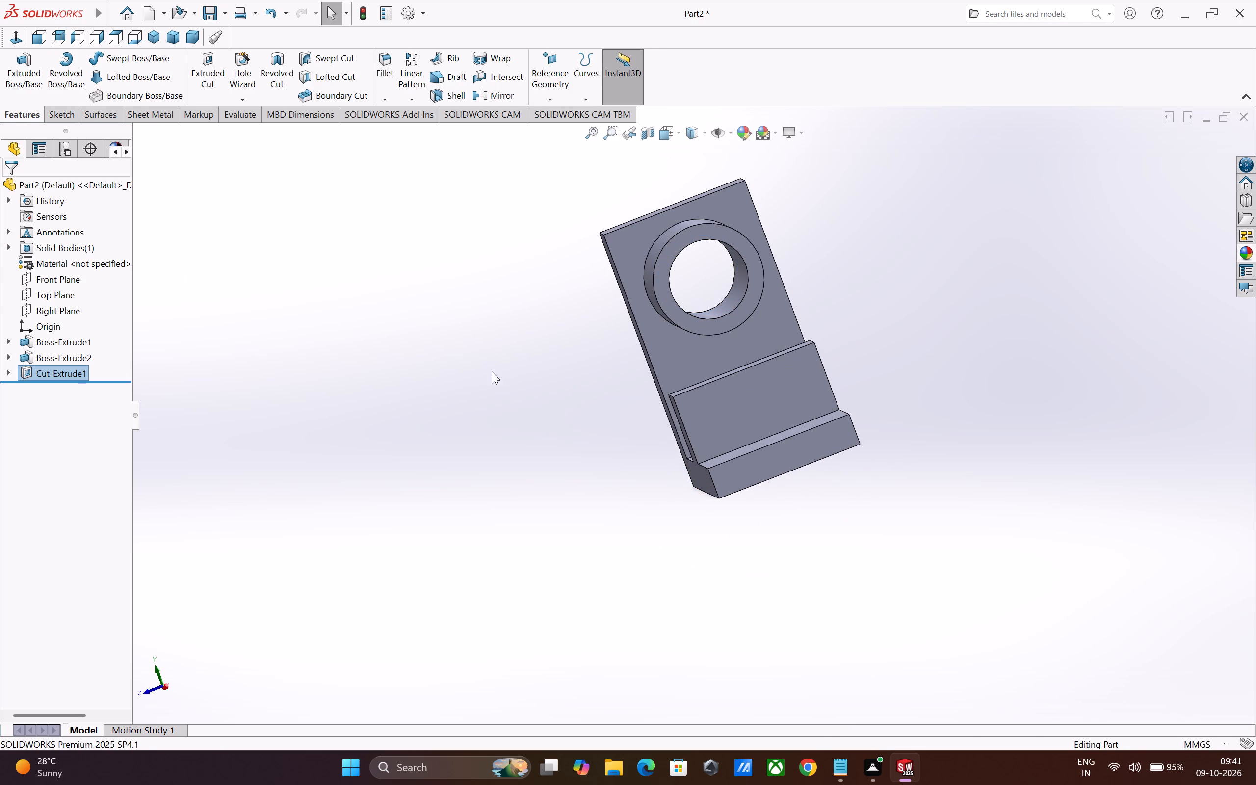
On the base's top face beyond the short upright, sketch a circle of about 19 mm radius centred near the base's outer end edge.
{"action": "middle_click_drag", "start_coordinate": [623, 510], "coordinate": [640, 569]}
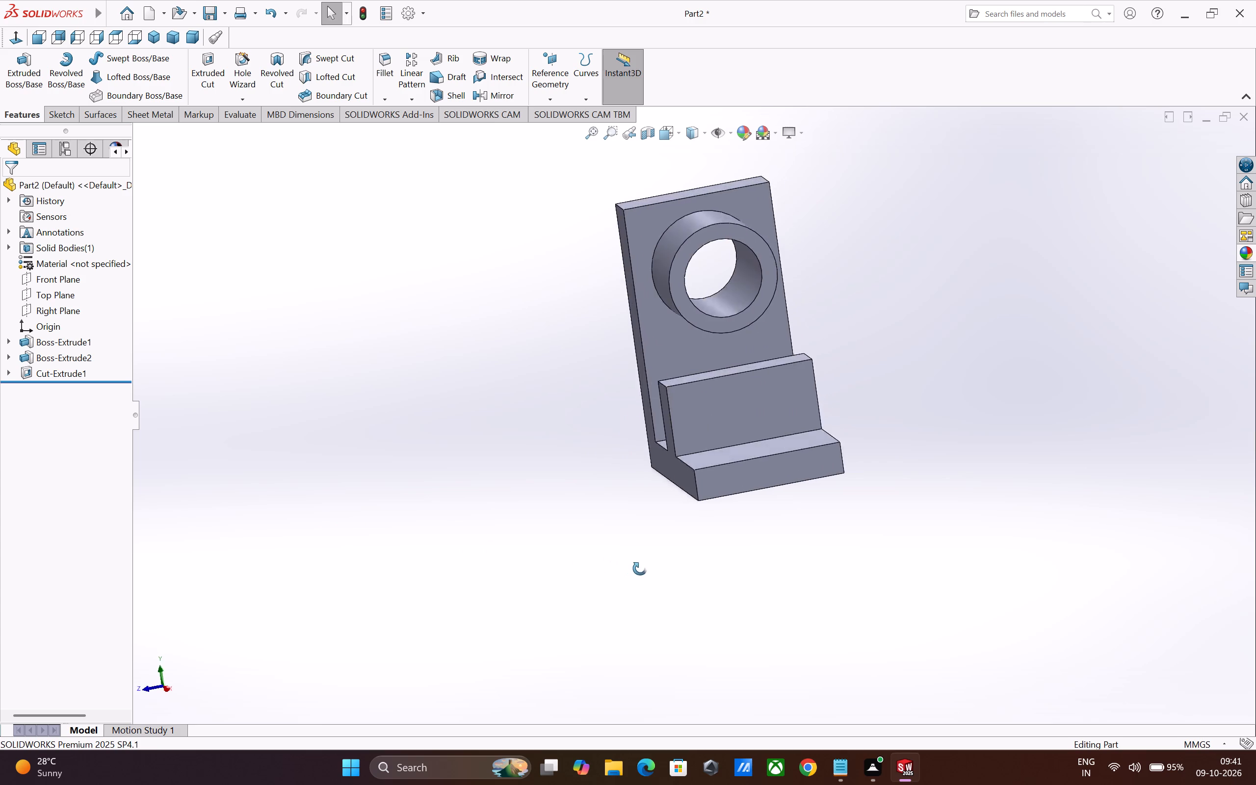
{"action": "middle_click_drag", "start_coordinate": [640, 569], "coordinate": [685, 589]}
{"action": "left_click", "coordinate": [780, 446]}
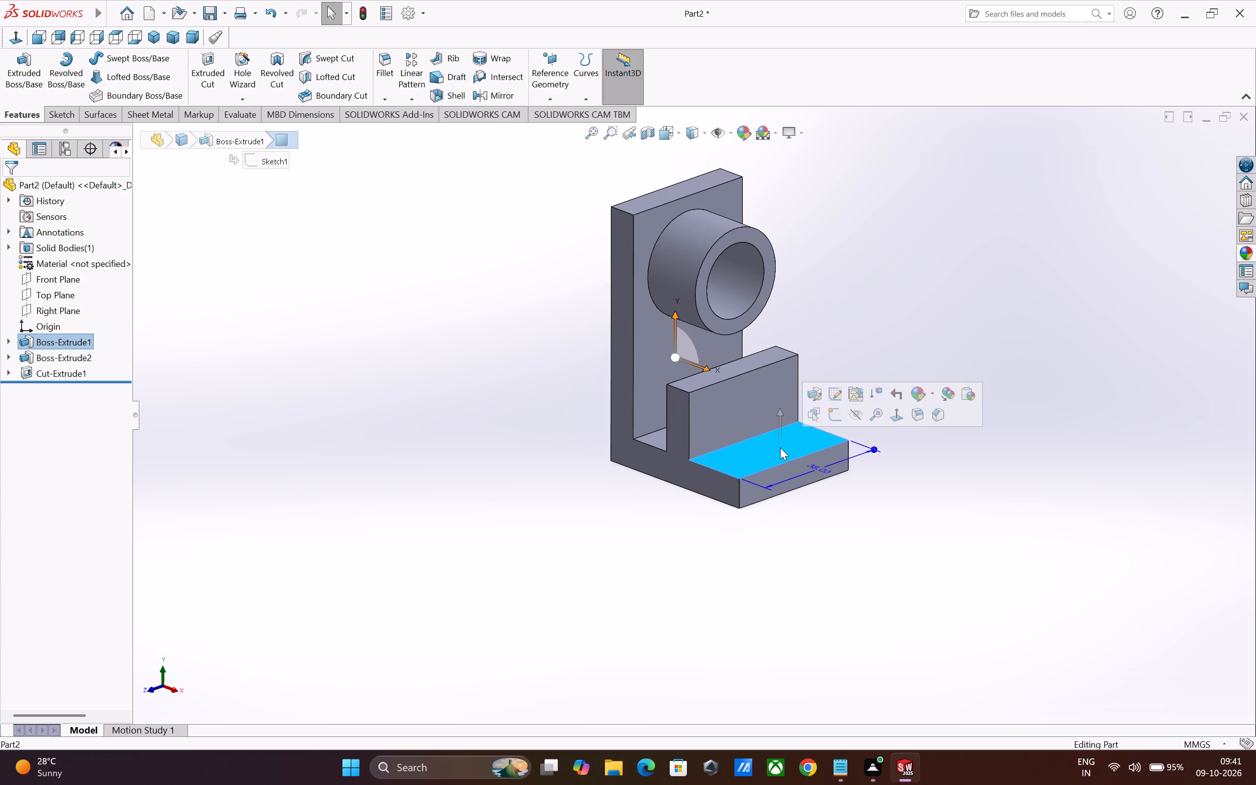
{"action": "left_click", "coordinate": [832, 419]}
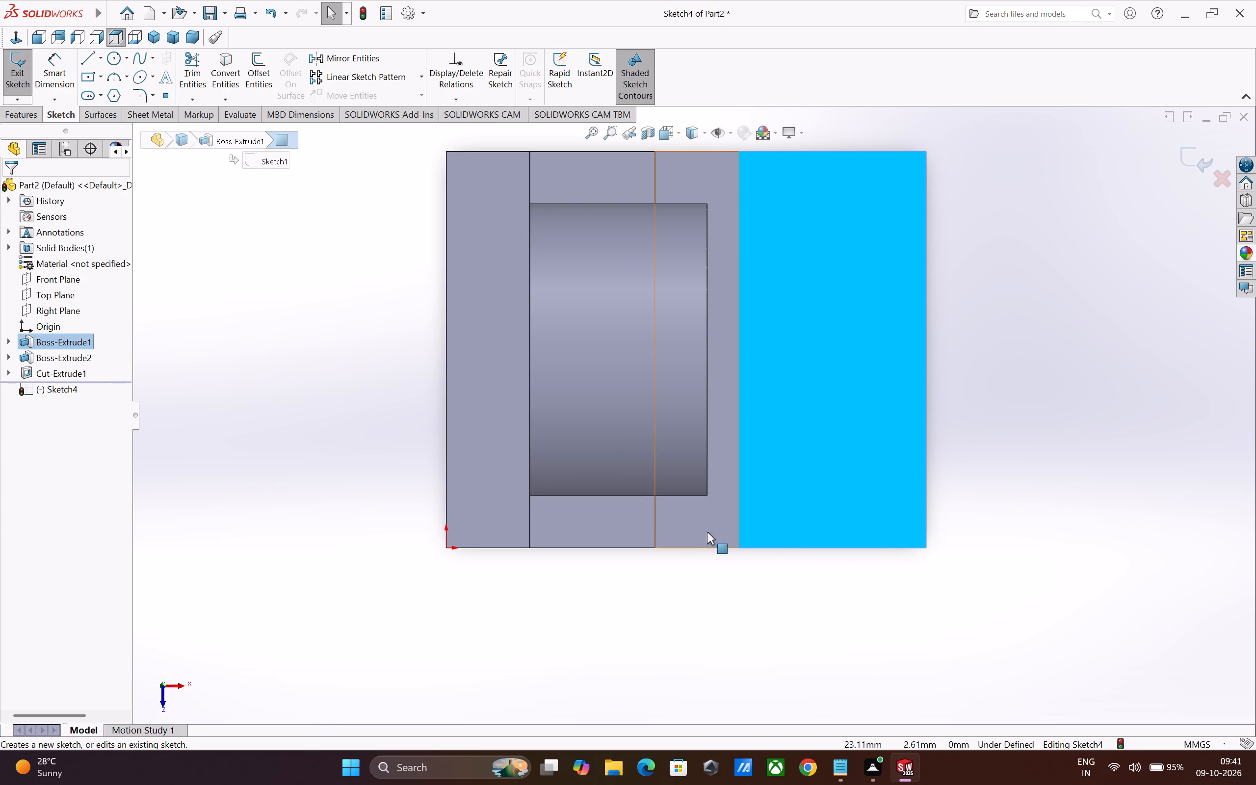
{"action": "scroll", "coordinate": [798, 613], "scroll_direction": "up", "scroll_amount": 2}
{"action": "scroll", "coordinate": [898, 299], "scroll_direction": "up", "scroll_amount": 2}
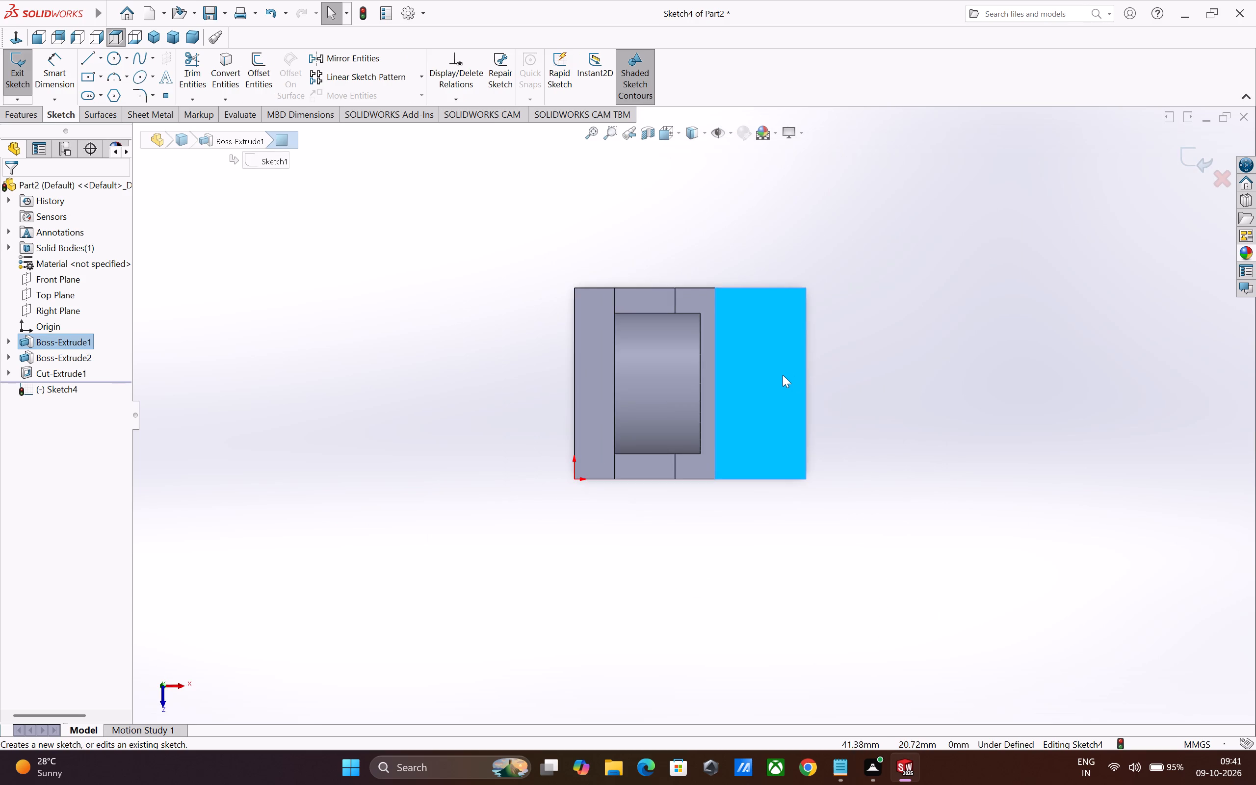
{"action": "scroll", "coordinate": [782, 375], "scroll_direction": "down", "scroll_amount": 3}
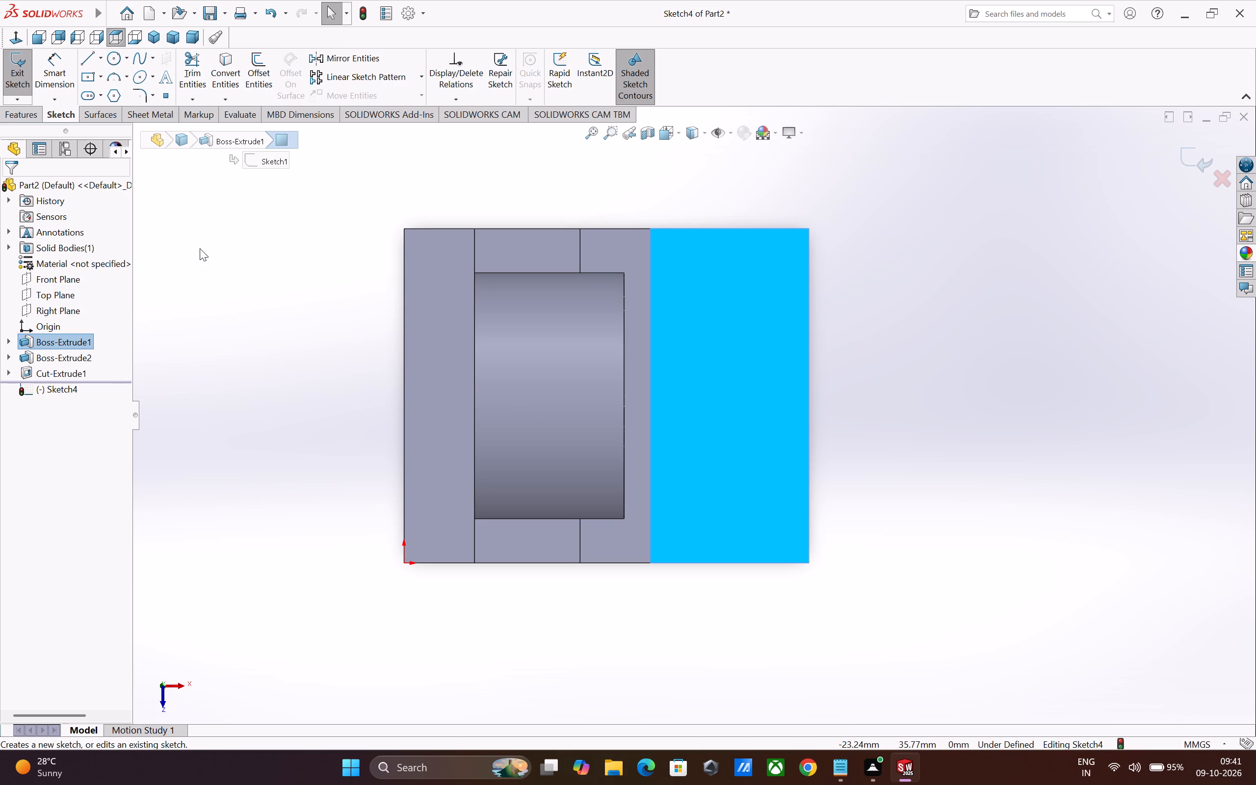
{"action": "left_click", "coordinate": [114, 58]}
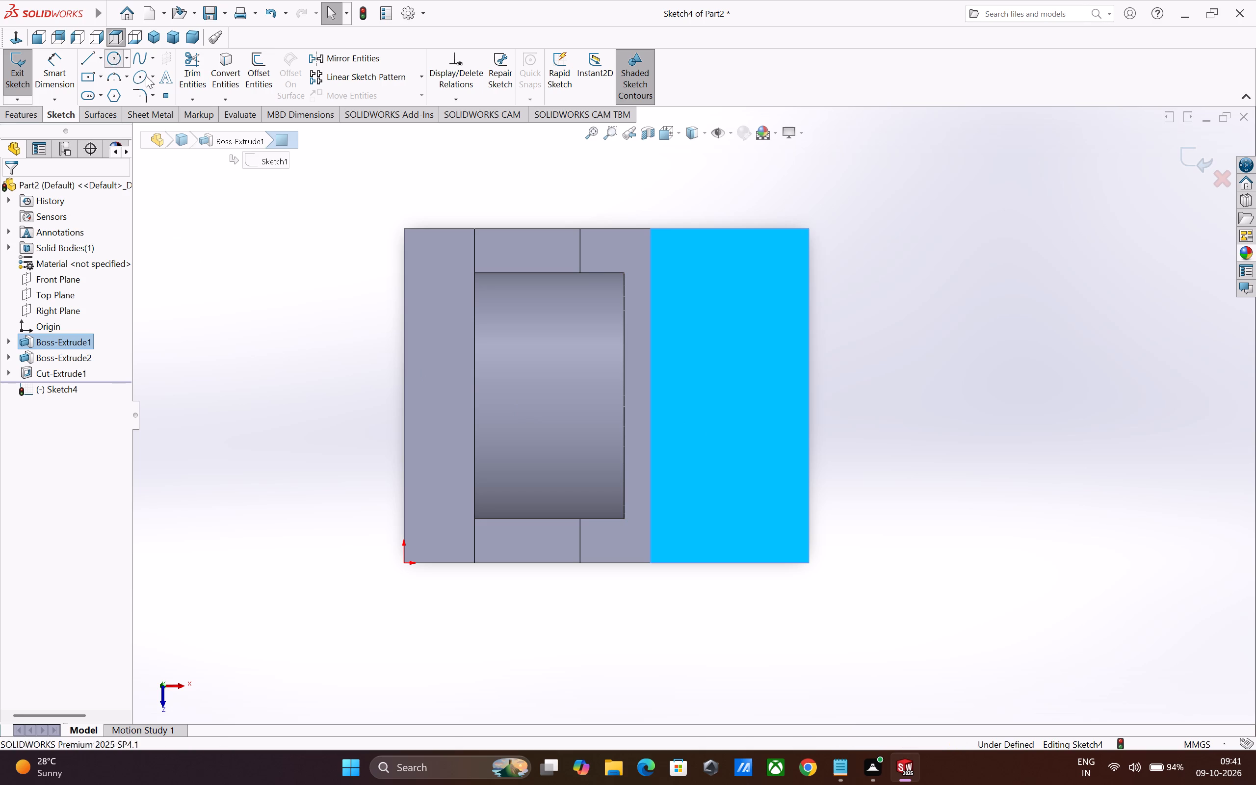
{"action": "left_click", "coordinate": [796, 409]}
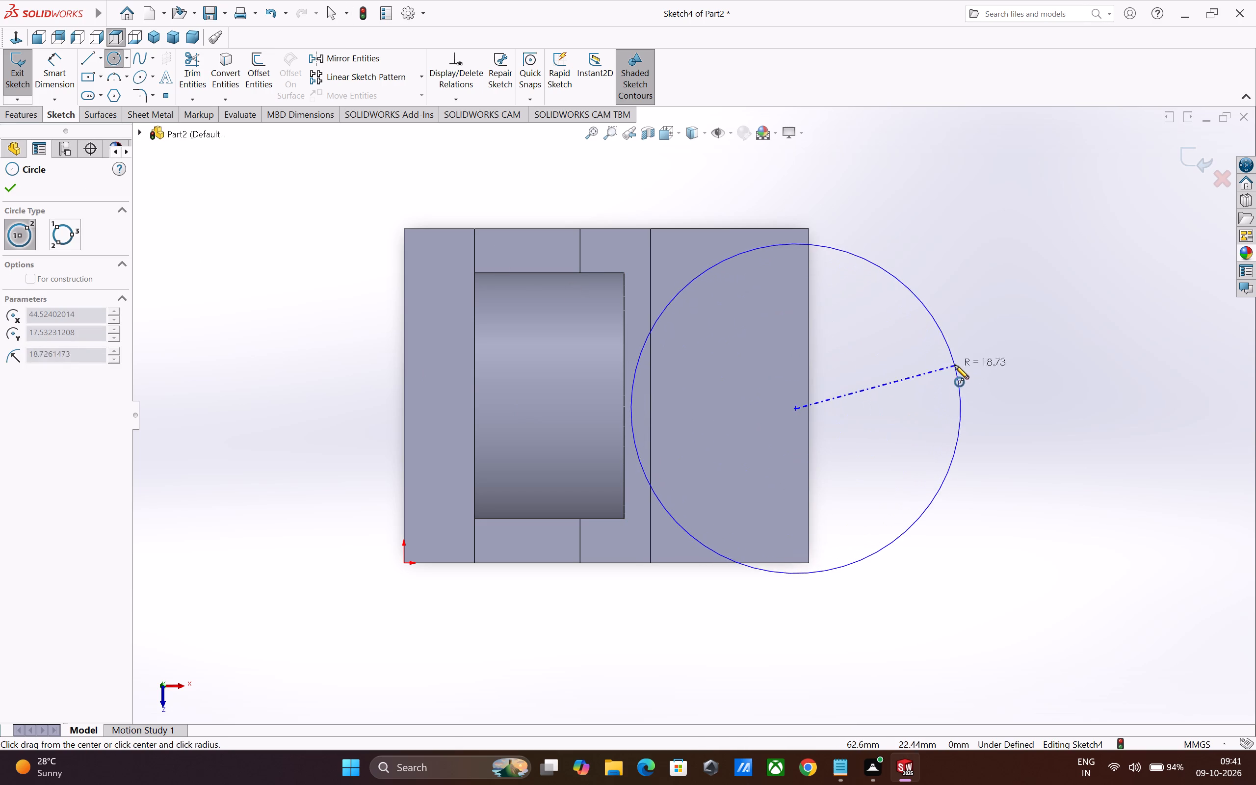
{"action": "left_click", "coordinate": [888, 269]}
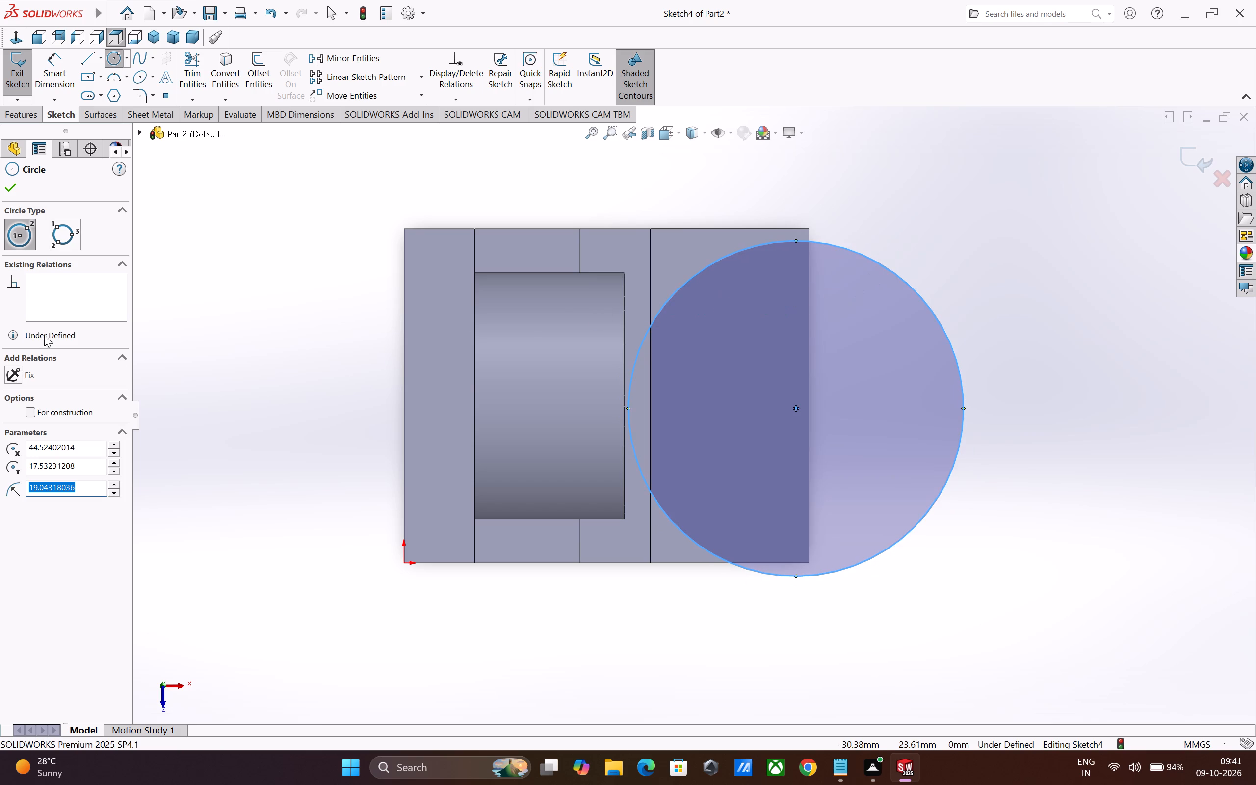
{"action": "left_click", "coordinate": [8, 189]}
Dimension the new circle's diameter as 19*2 mm.
{"action": "left_click", "coordinate": [44, 63]}
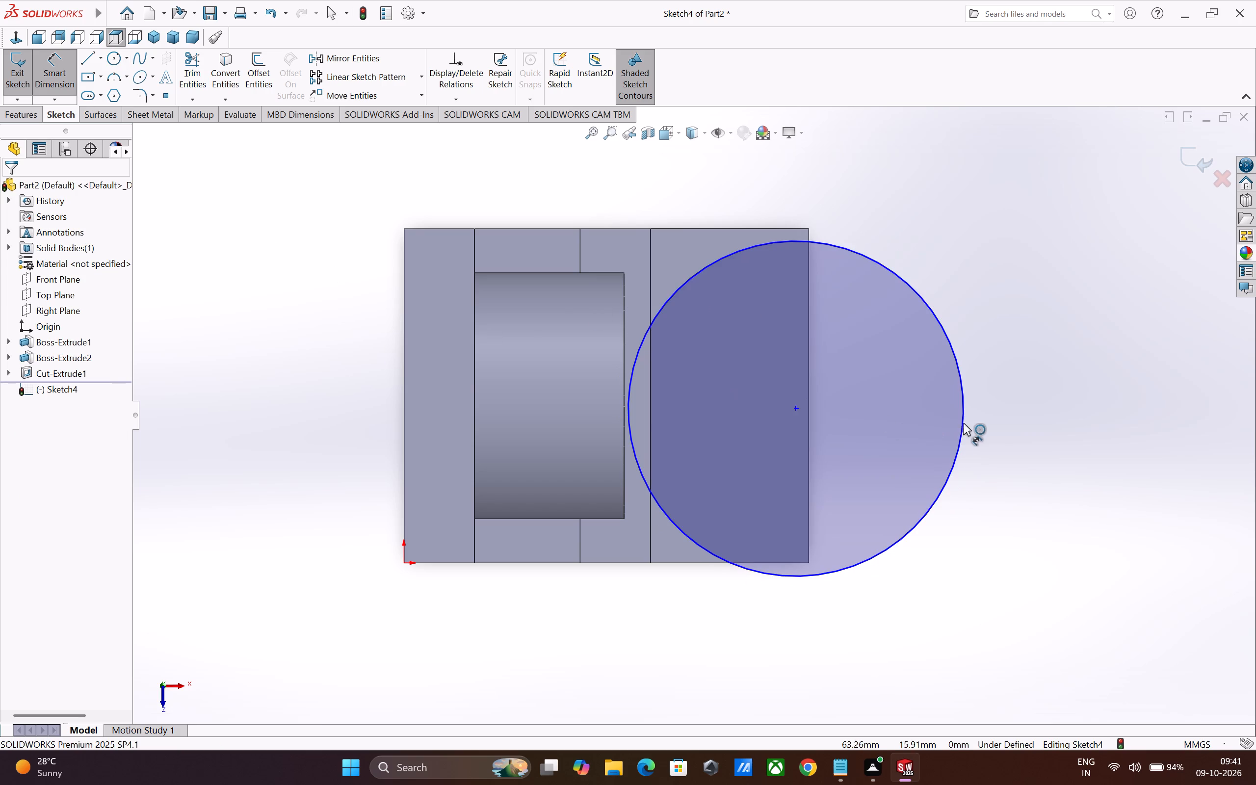
{"action": "left_click", "coordinate": [963, 413]}
{"action": "left_click", "coordinate": [1000, 416]}
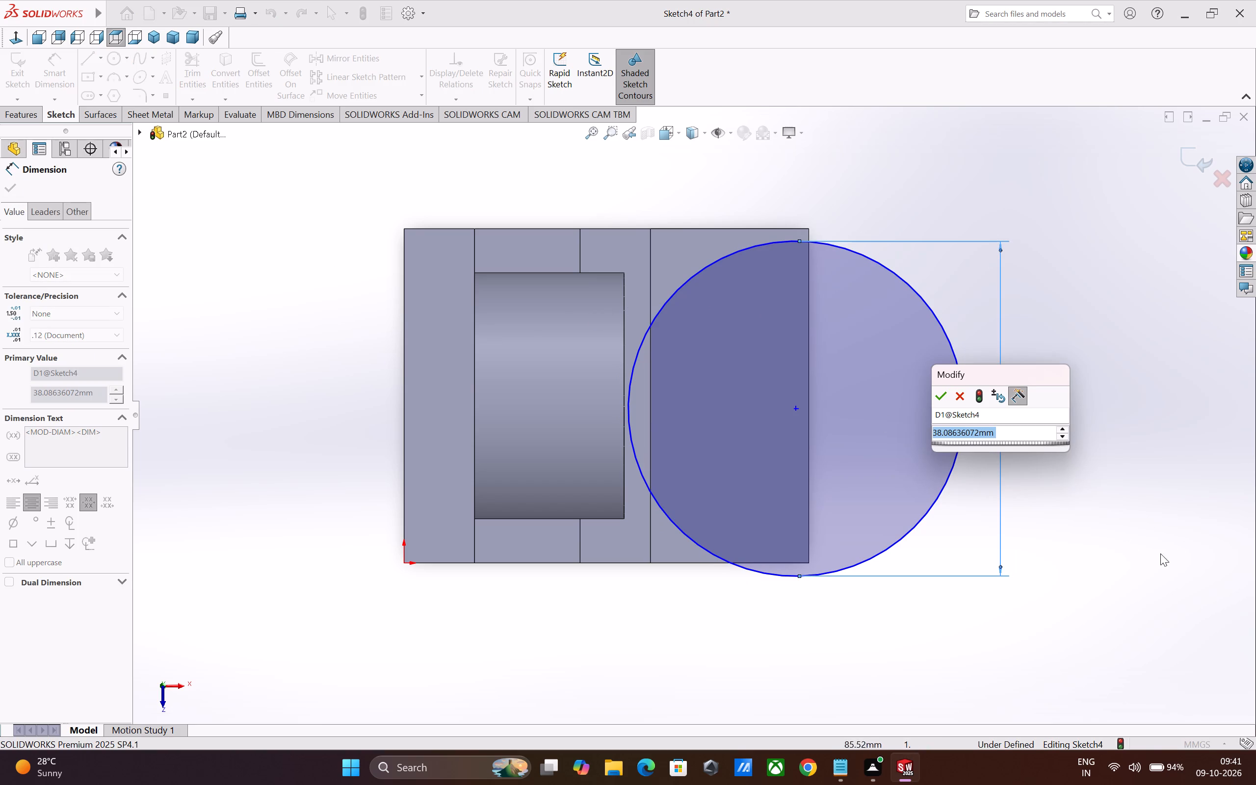
{"action": "key", "text": "1"}
{"action": "key", "text": "9"}
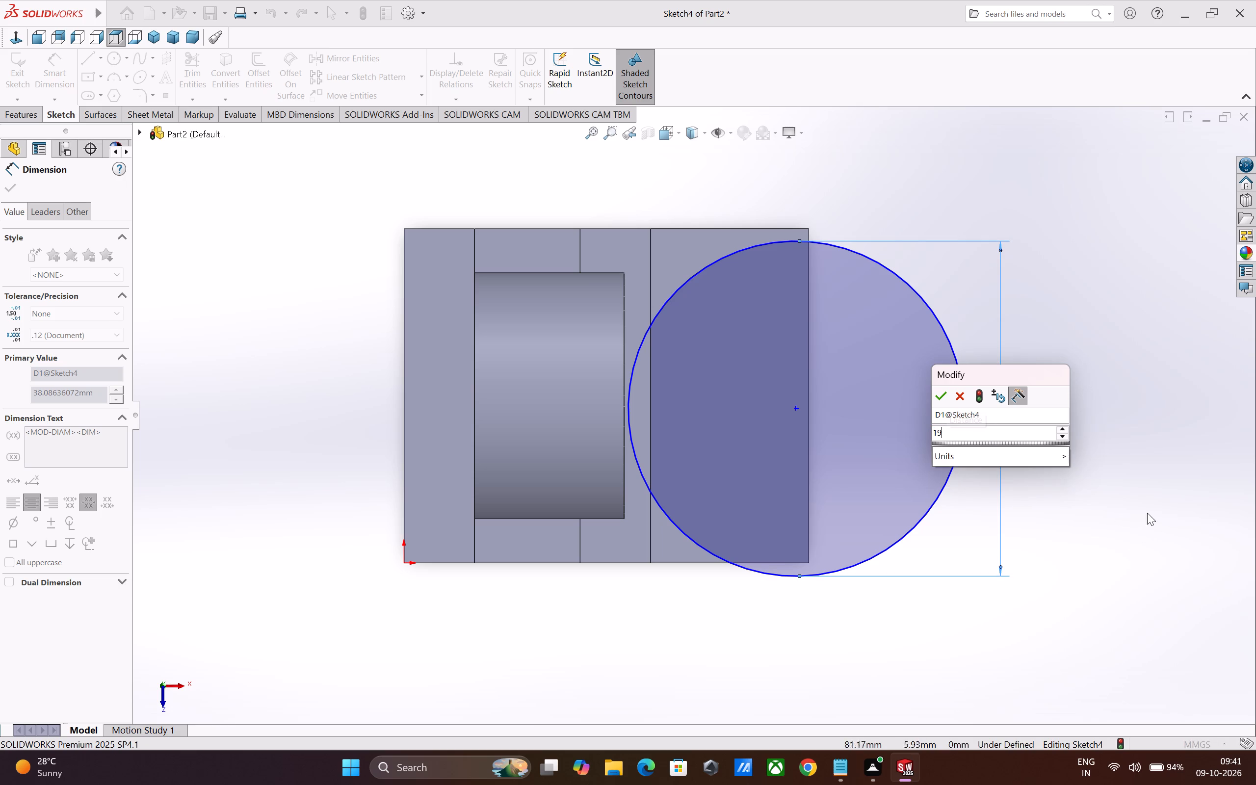
{"action": "key", "text": "asterisk"}
{"action": "key", "text": "2"}
{"action": "key", "text": "Return"}
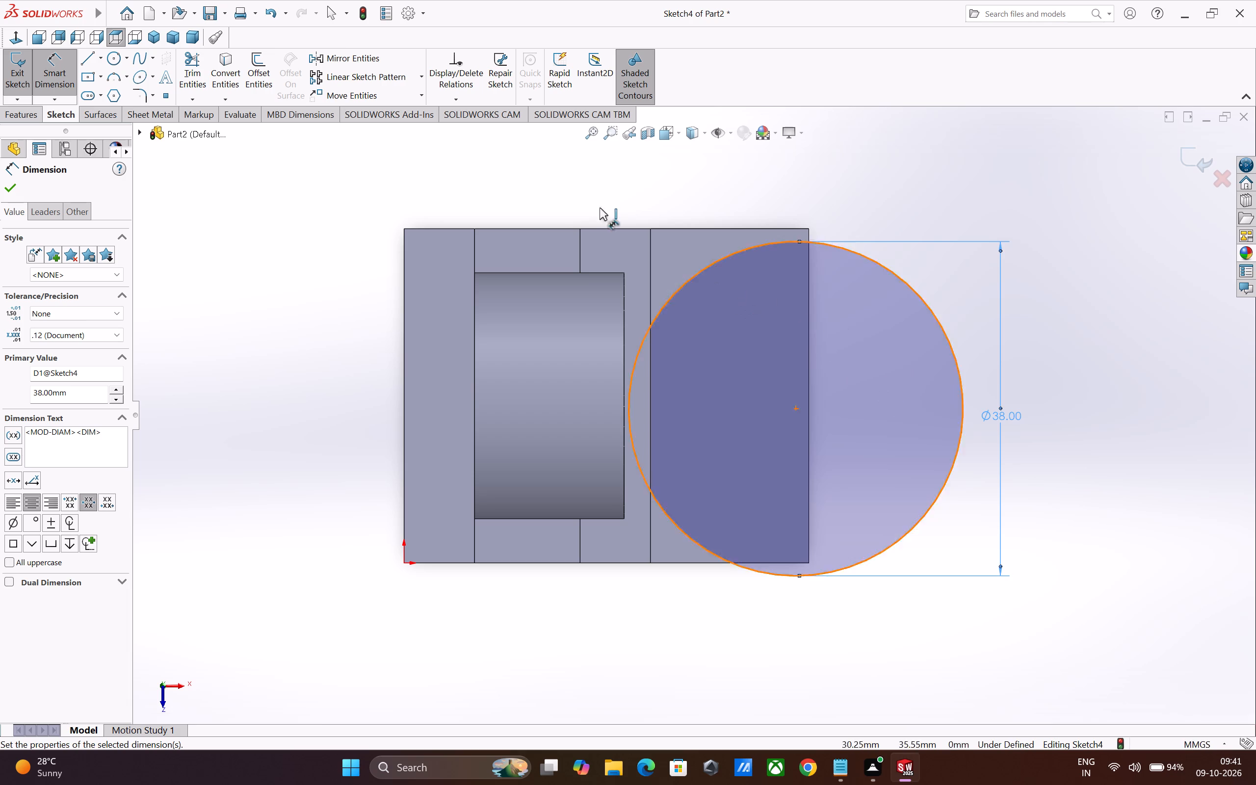
{"action": "left_click", "coordinate": [14, 188]}
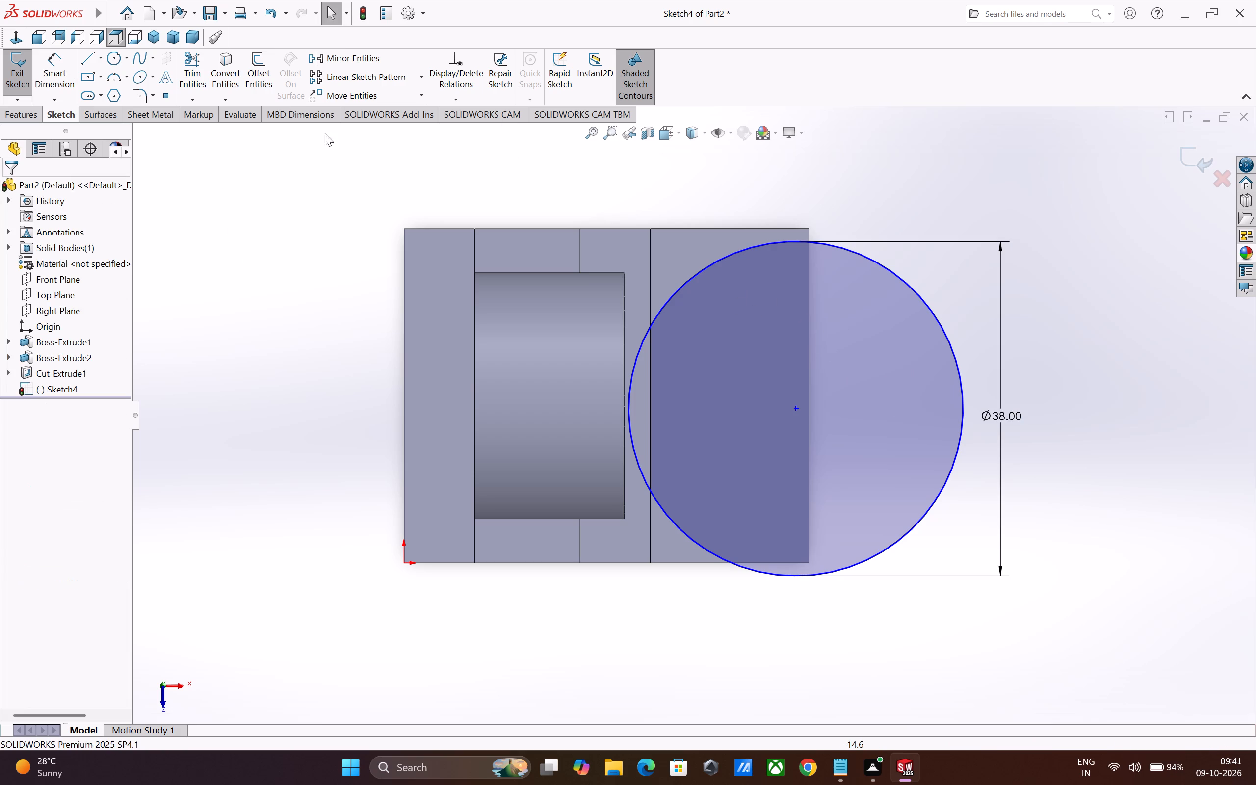
Add a Coincident relation between the circle's centre and the base's outer end edge.
{"action": "left_click", "coordinate": [467, 98]}
{"action": "left_click", "coordinate": [470, 131]}
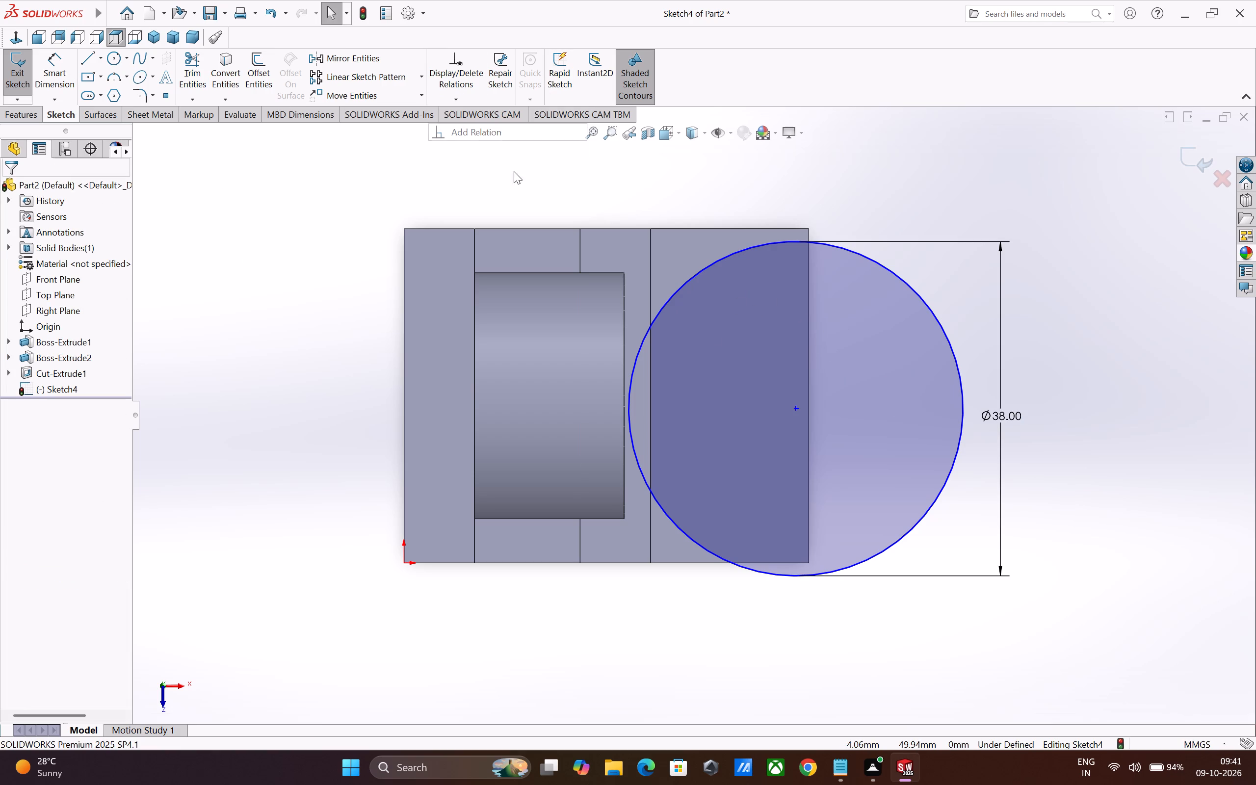
{"action": "left_click", "coordinate": [796, 409]}
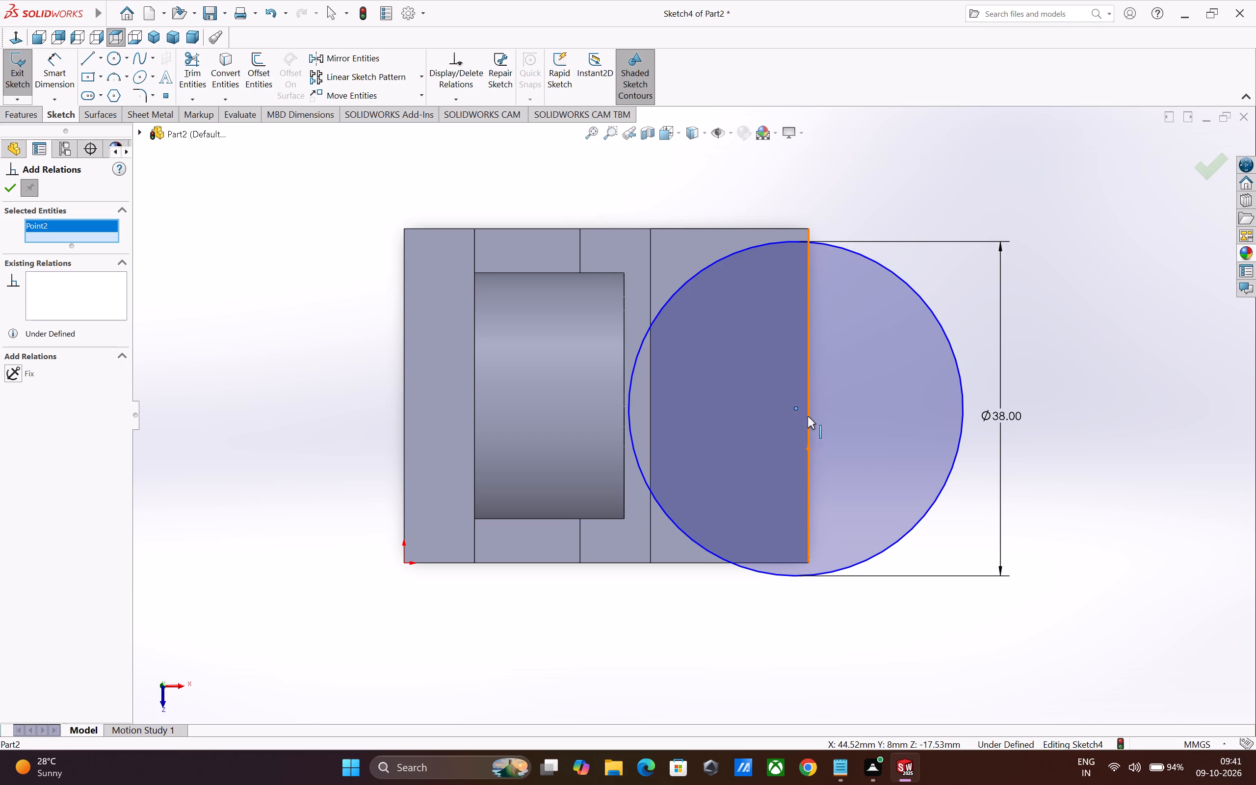
{"action": "left_click", "coordinate": [808, 410]}
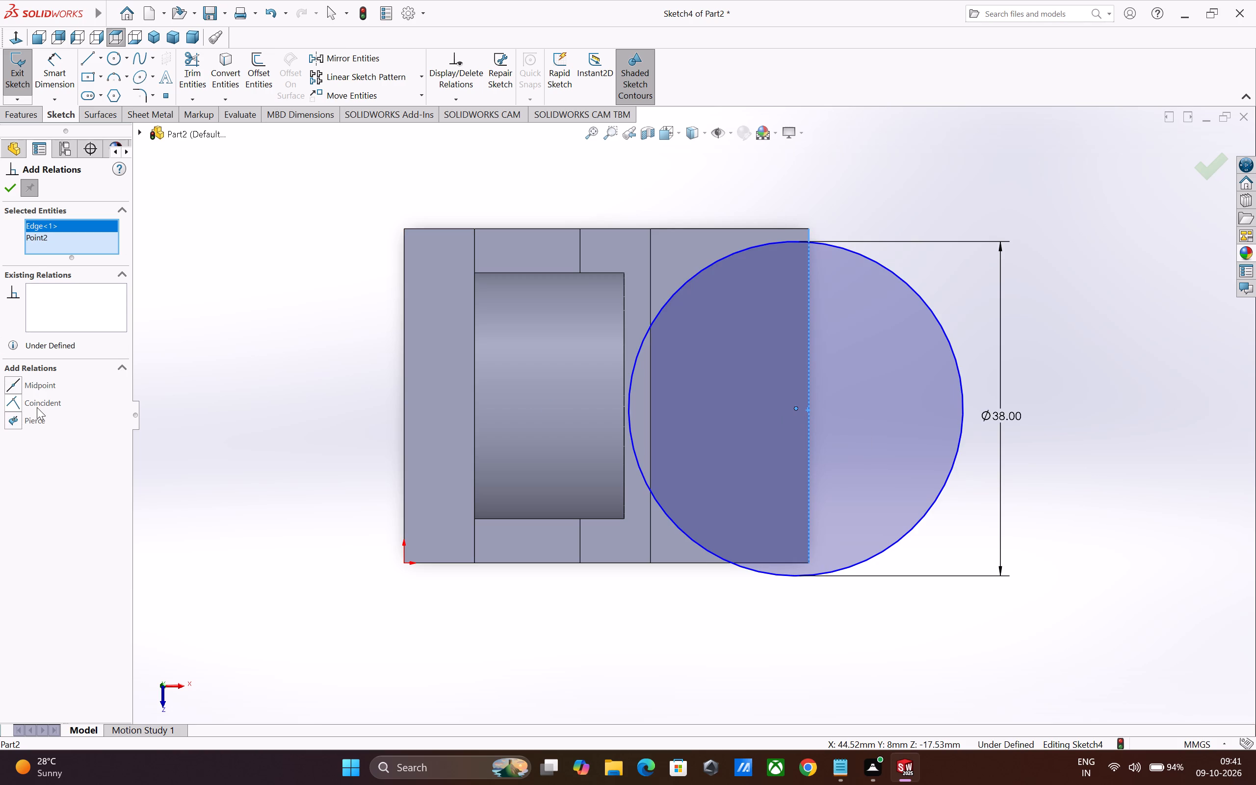
{"action": "left_click", "coordinate": [37, 405]}
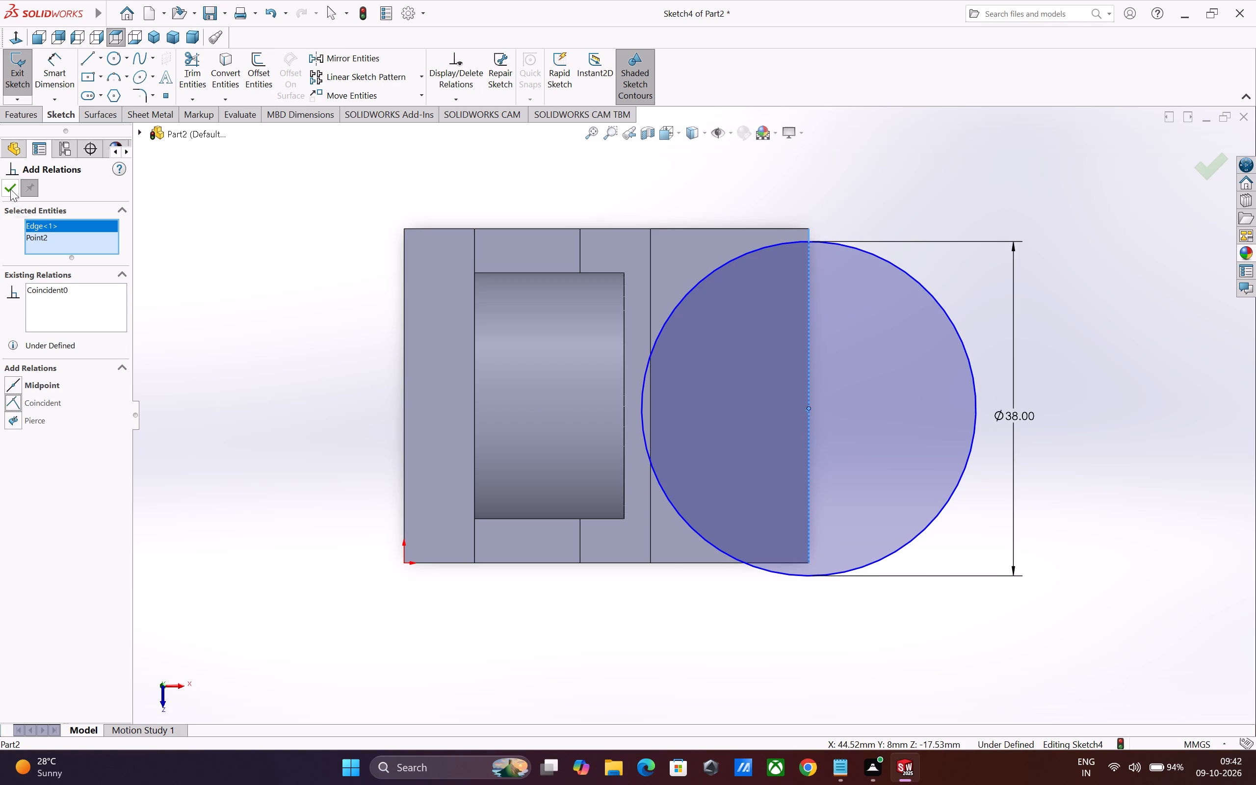
{"action": "left_click", "coordinate": [10, 189]}
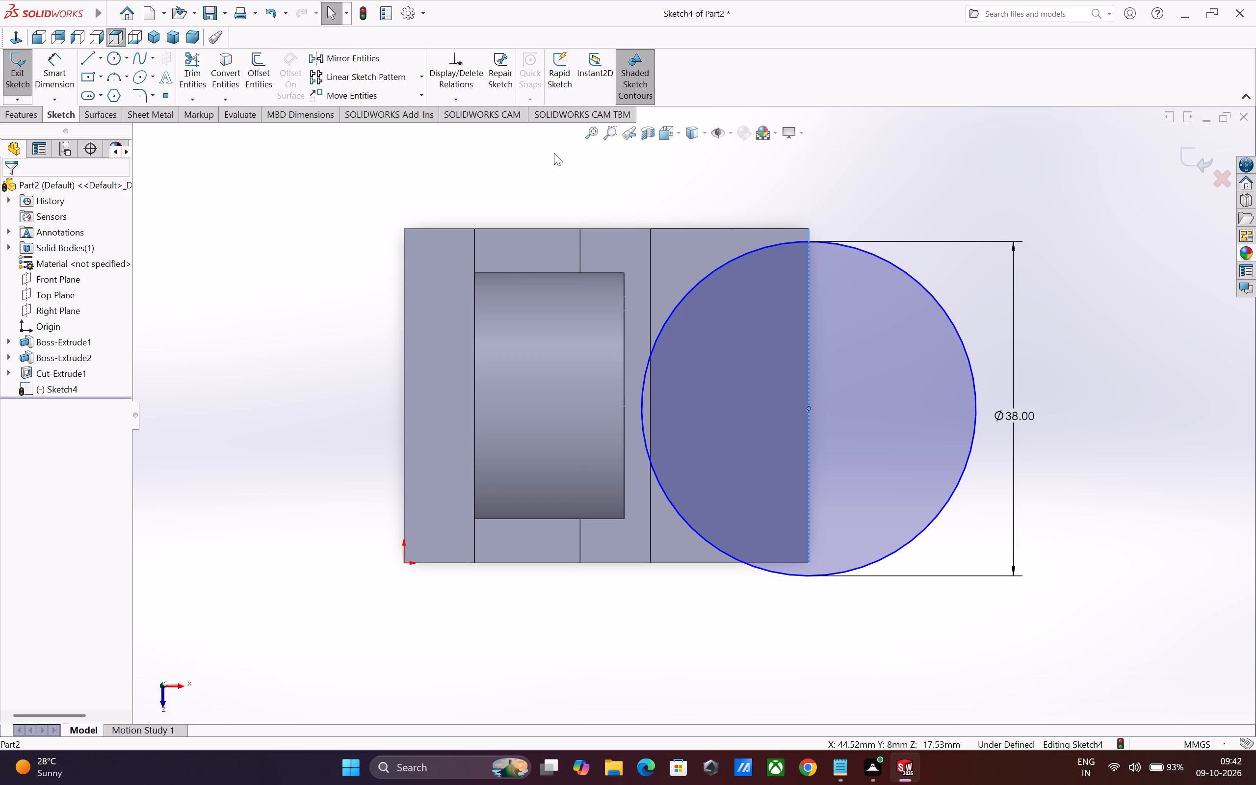
Add a Midpoint relation between the circle's centre and the base's outer end edge.
{"action": "left_click", "coordinate": [461, 93]}
{"action": "left_click", "coordinate": [476, 134]}
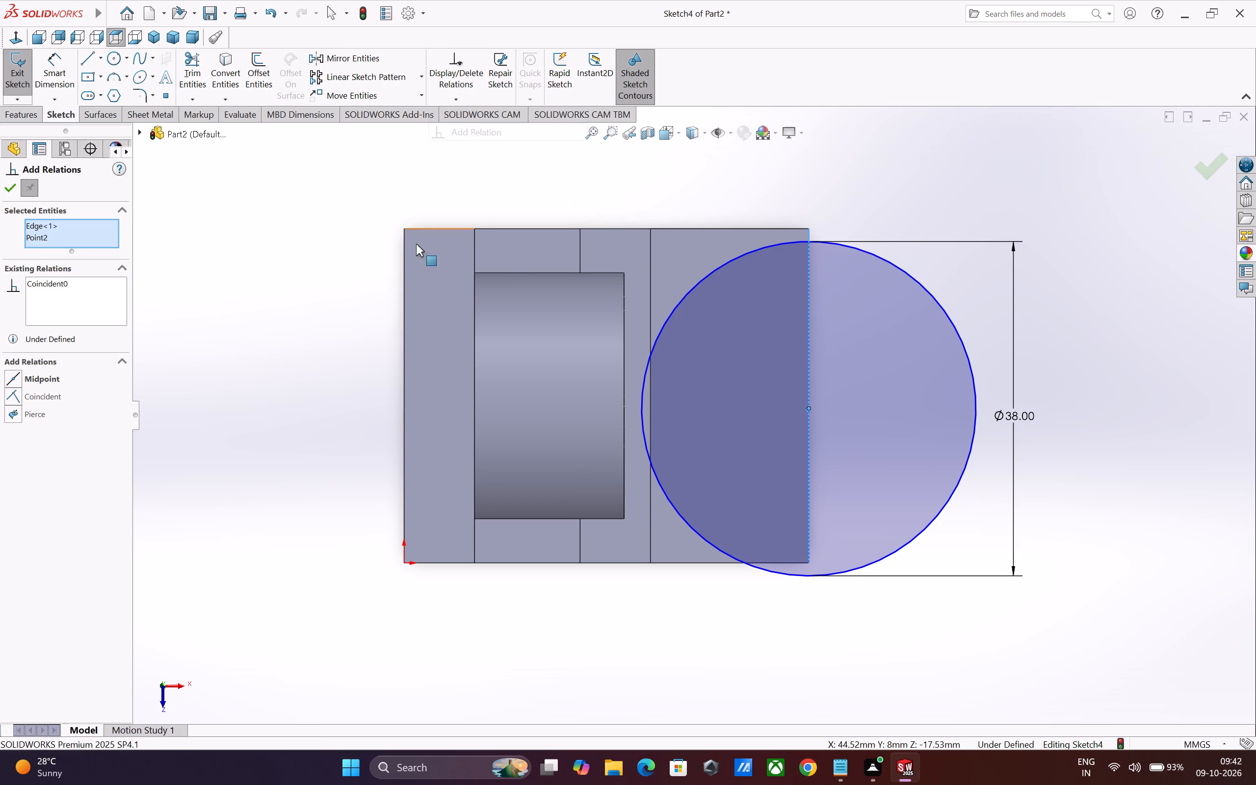
{"action": "left_click", "coordinate": [808, 408]}
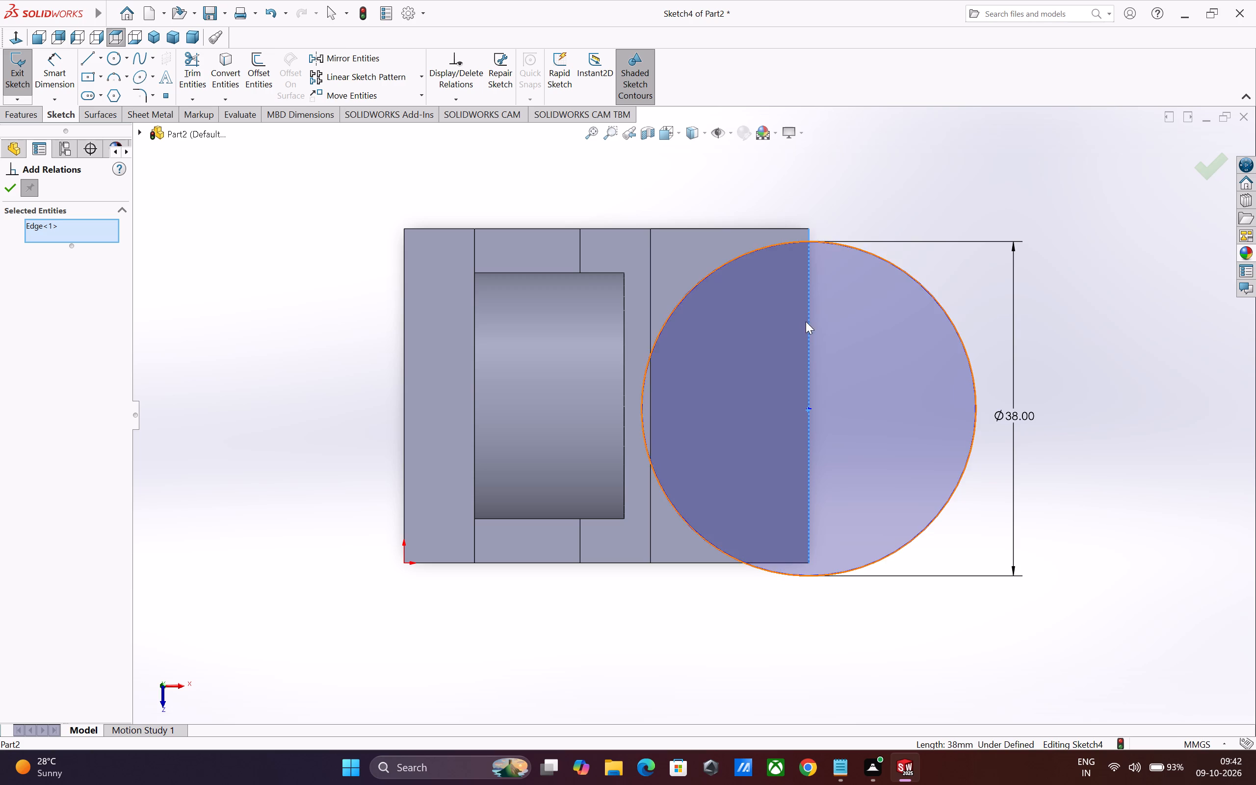
{"action": "left_click", "coordinate": [809, 375]}
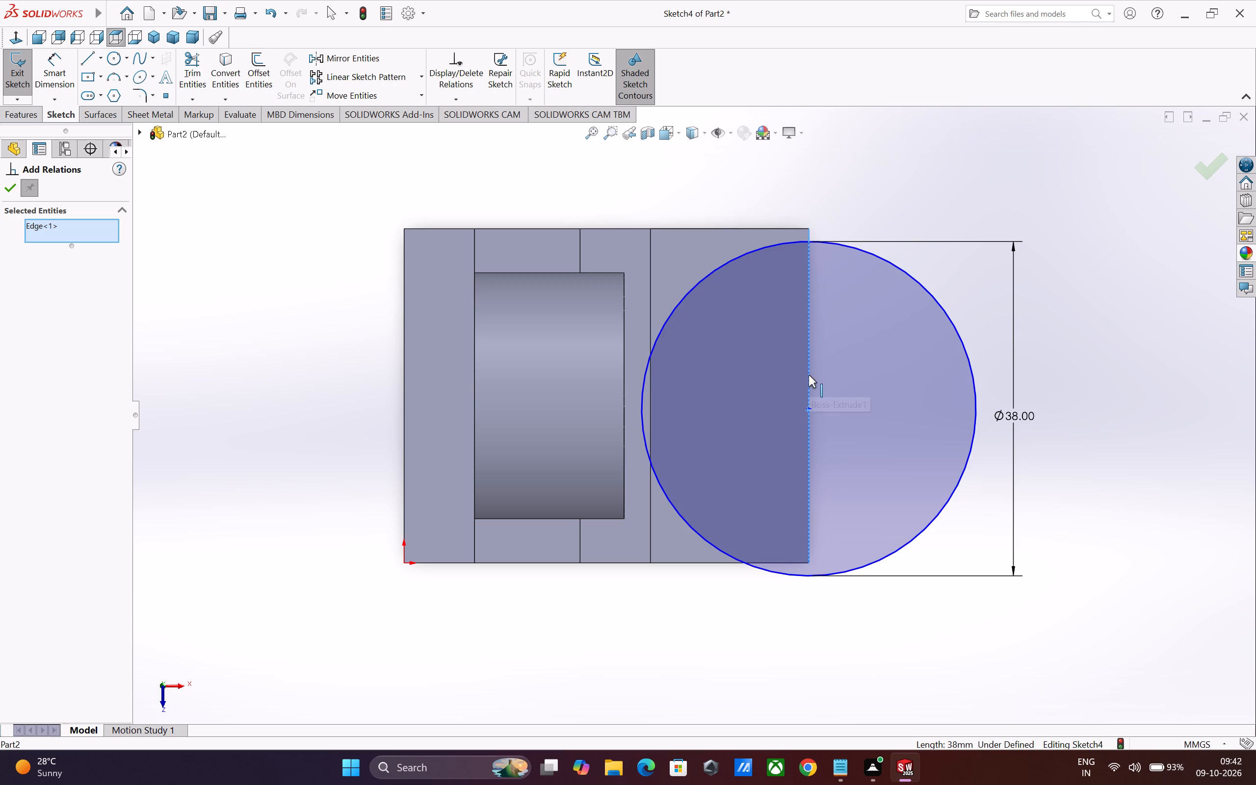
{"action": "left_click", "coordinate": [809, 408]}
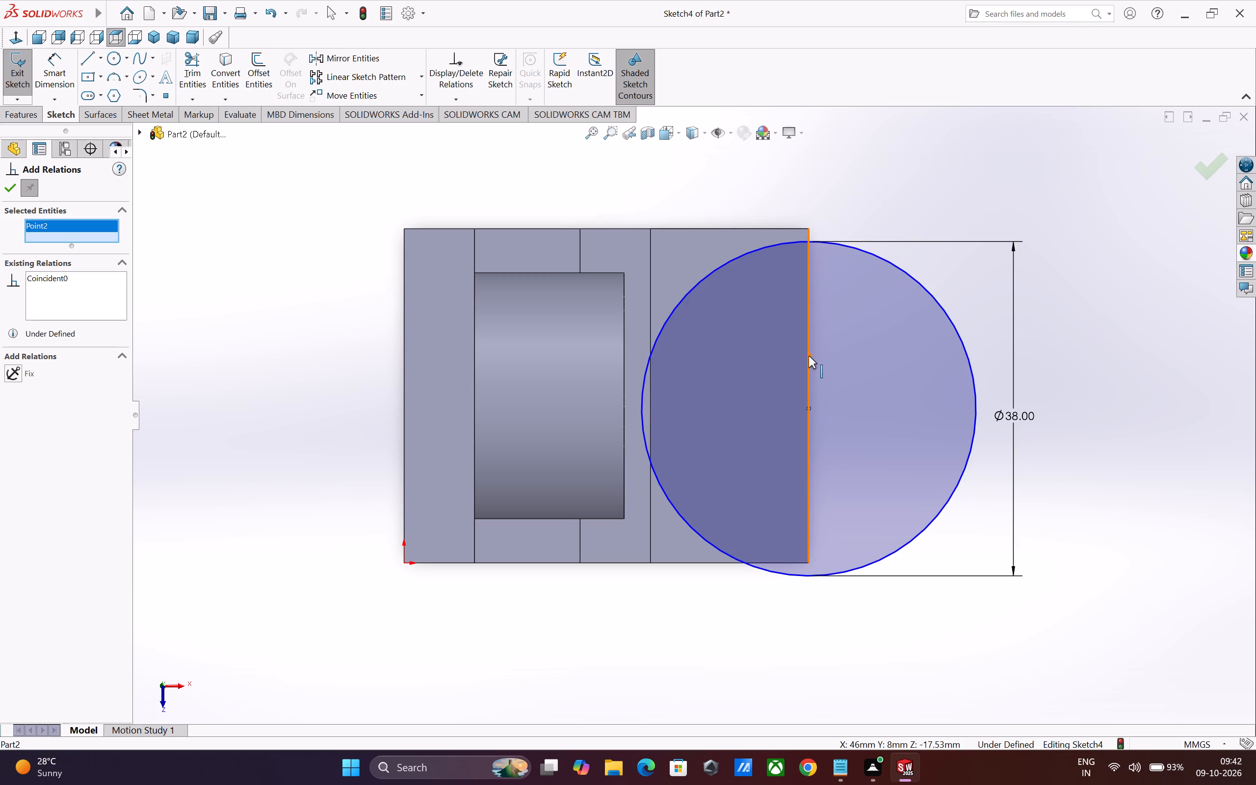
{"action": "left_click", "coordinate": [808, 363]}
{"action": "left_click", "coordinate": [28, 387]}
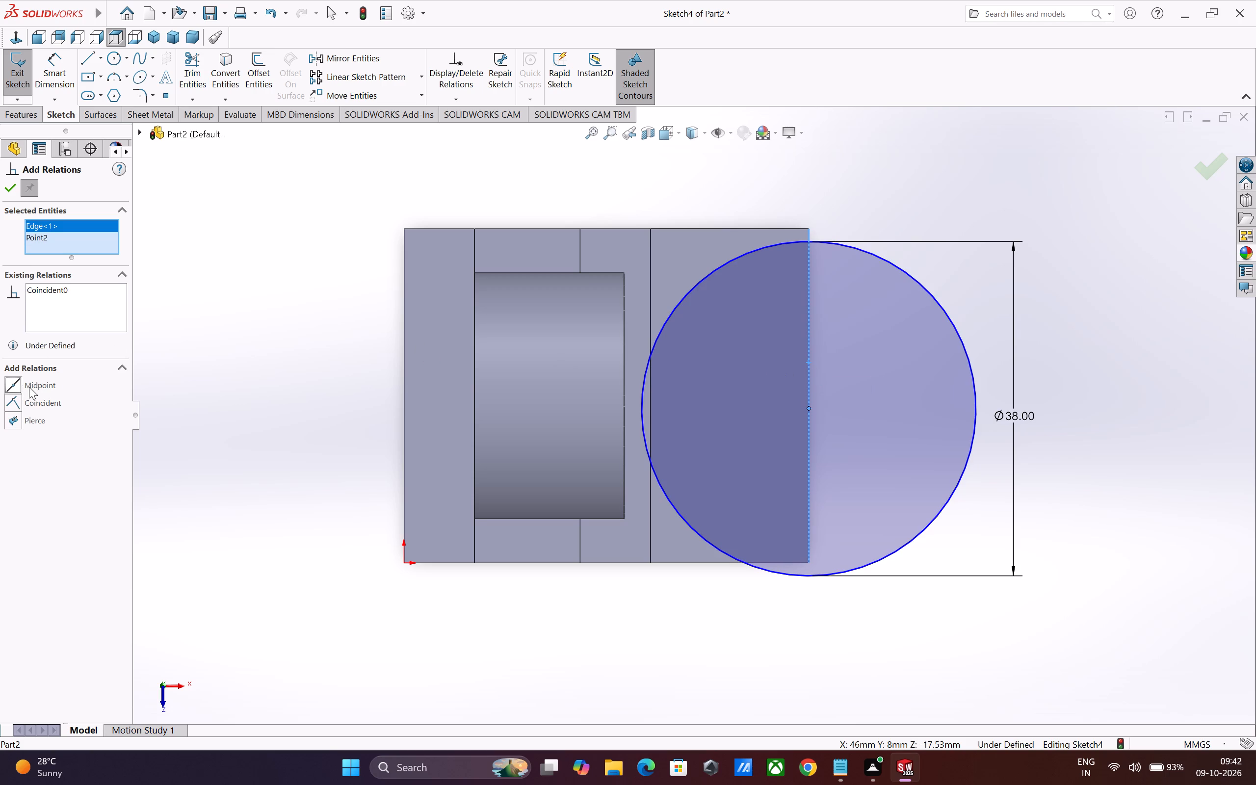
{"action": "left_click", "coordinate": [14, 189]}
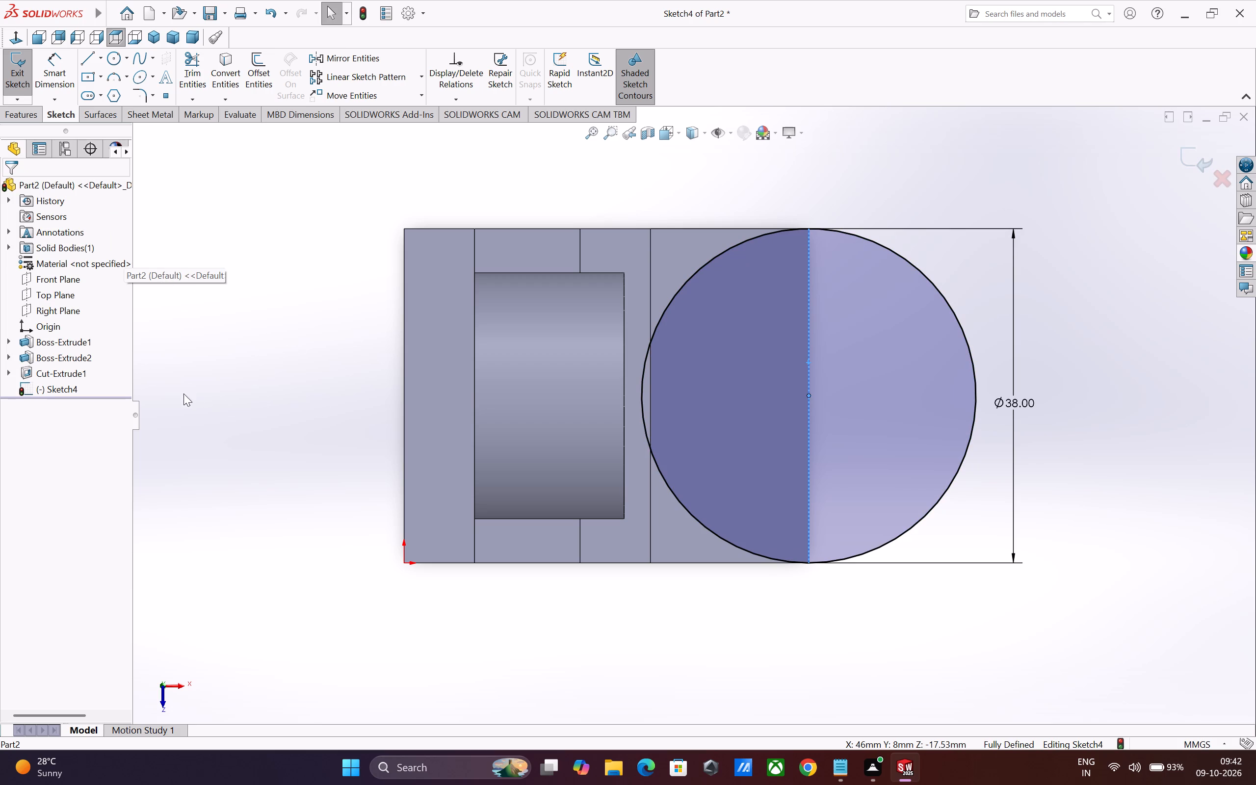
Sketch a 38 mm line along the base's outer end edge, splitting the circle in half across its diameter.
{"action": "left_click", "coordinate": [86, 59]}
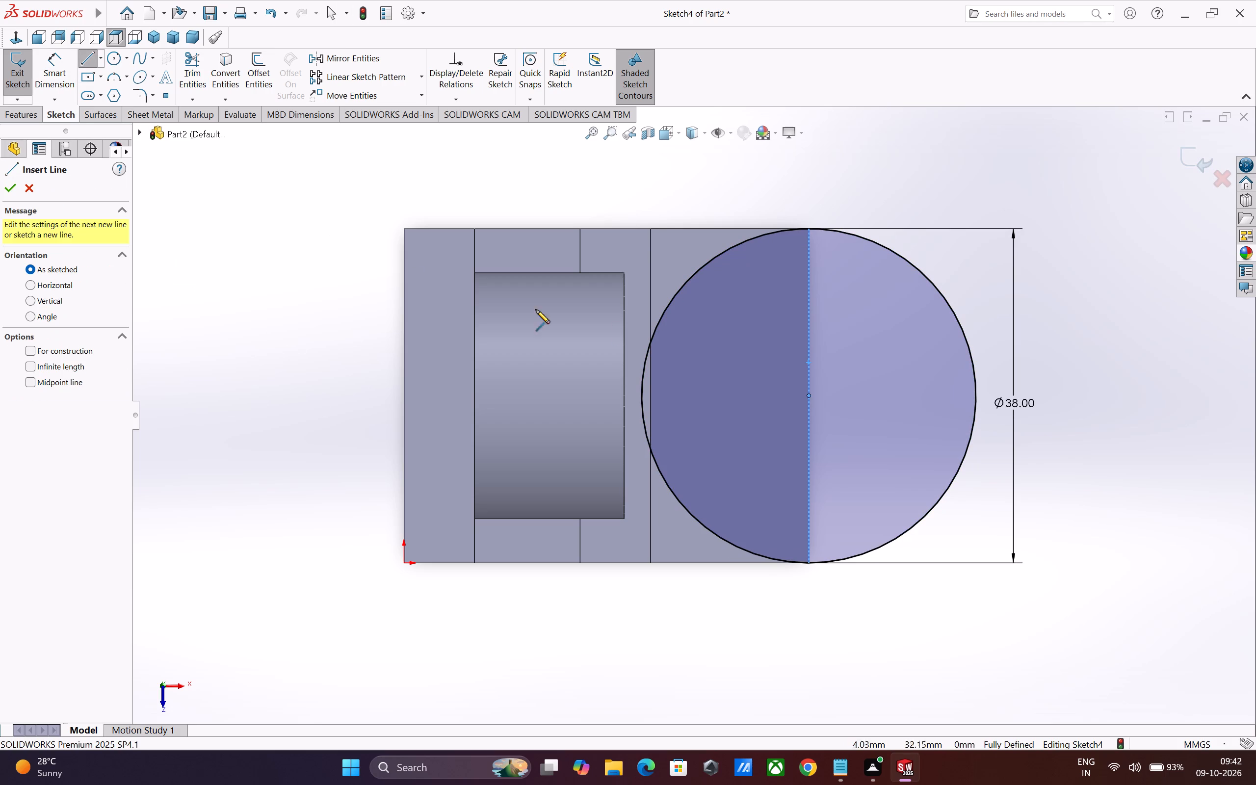
{"action": "left_click", "coordinate": [810, 229]}
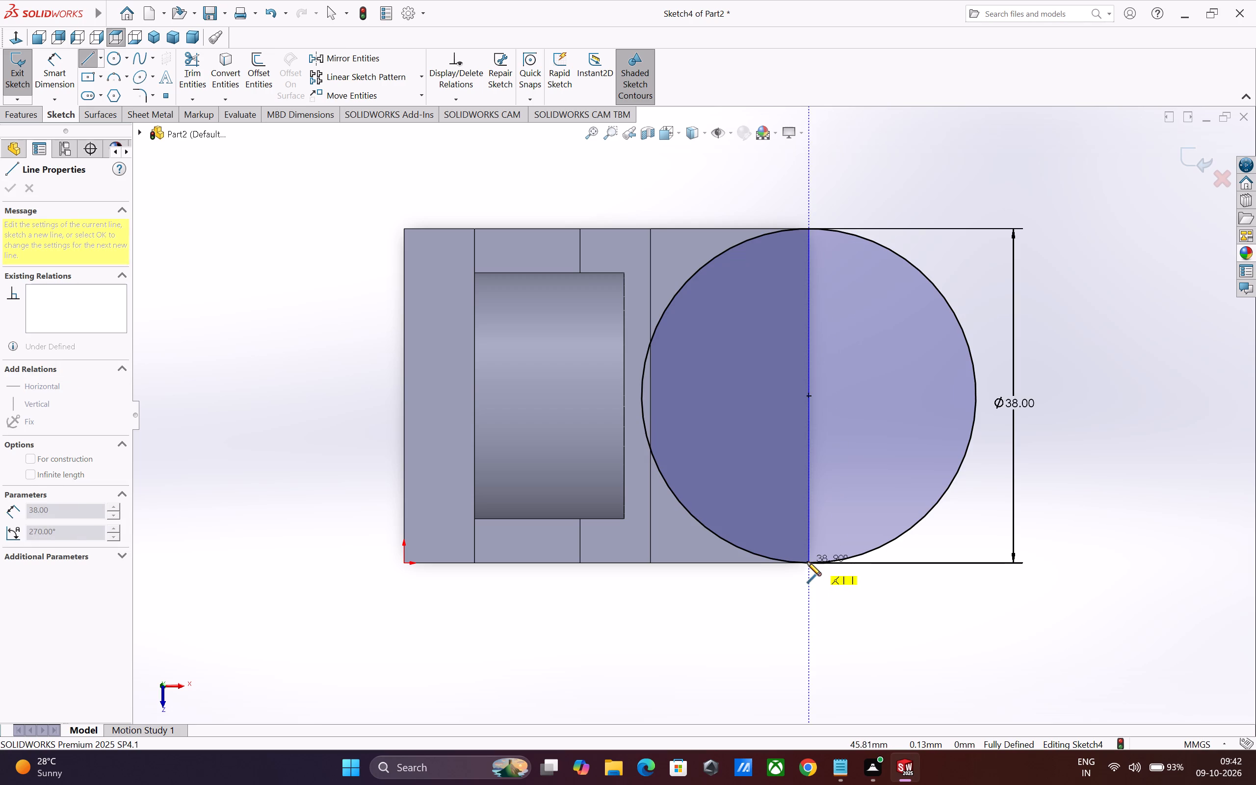
{"action": "left_click", "coordinate": [807, 562]}
{"action": "key", "text": "Escape"}
{"action": "key", "text": "Escape"}
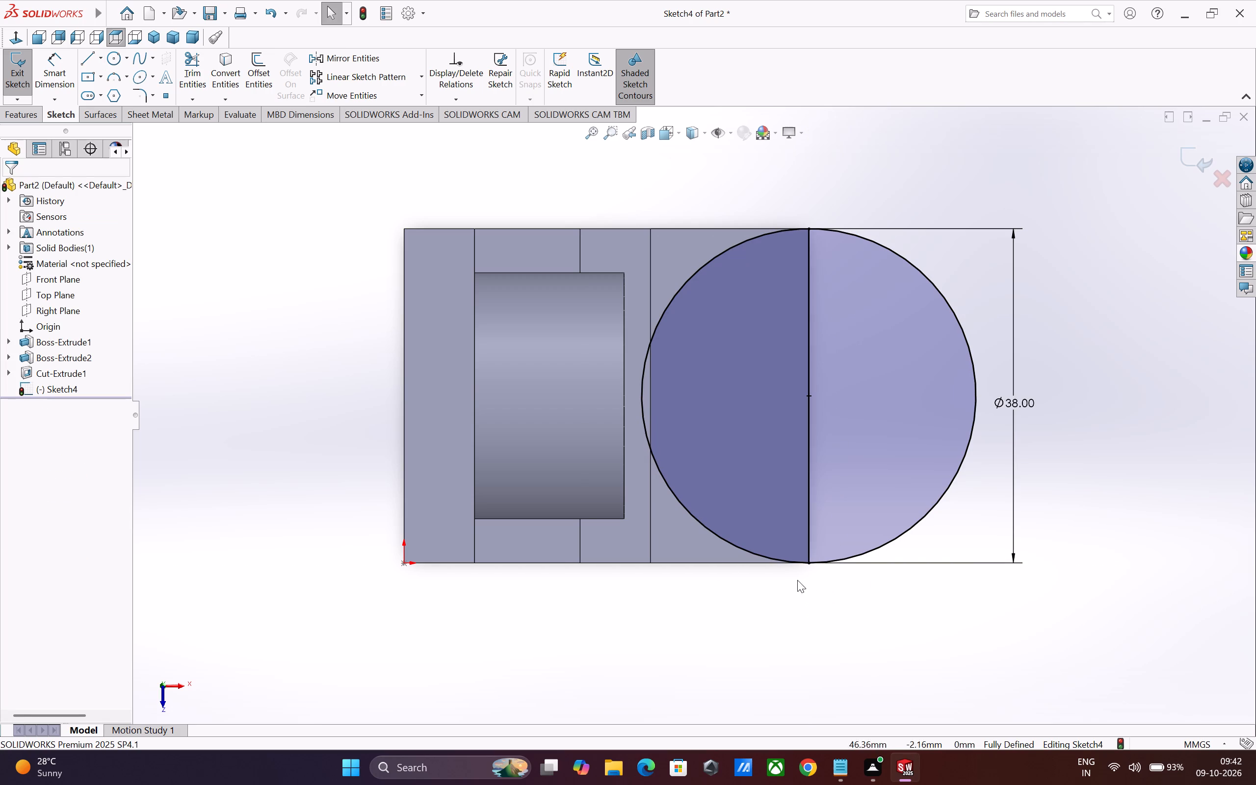
Trim away the half of the circle that lies over the base, keeping the outer semicircle.
{"action": "left_click", "coordinate": [194, 71]}
{"action": "left_click_drag", "start_coordinate": [684, 253], "coordinate": [717, 297]}
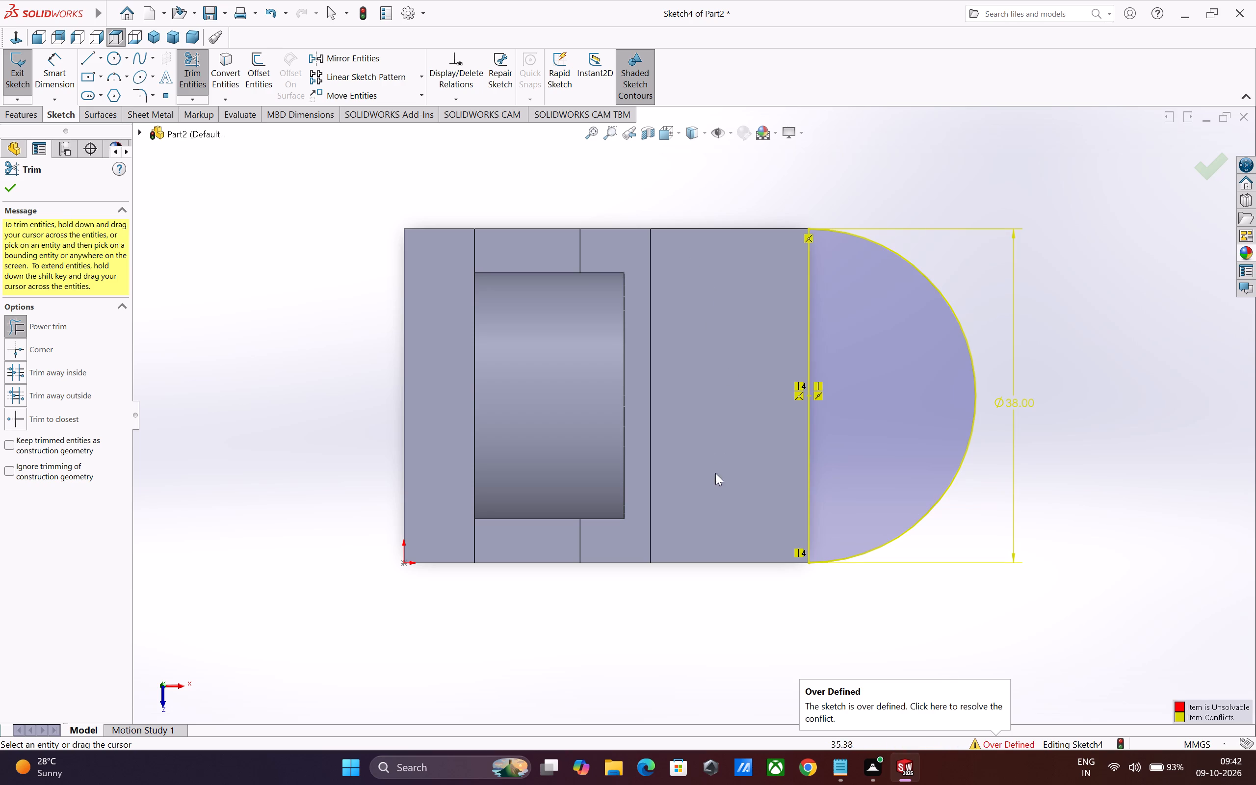
{"action": "left_click", "coordinate": [743, 598]}
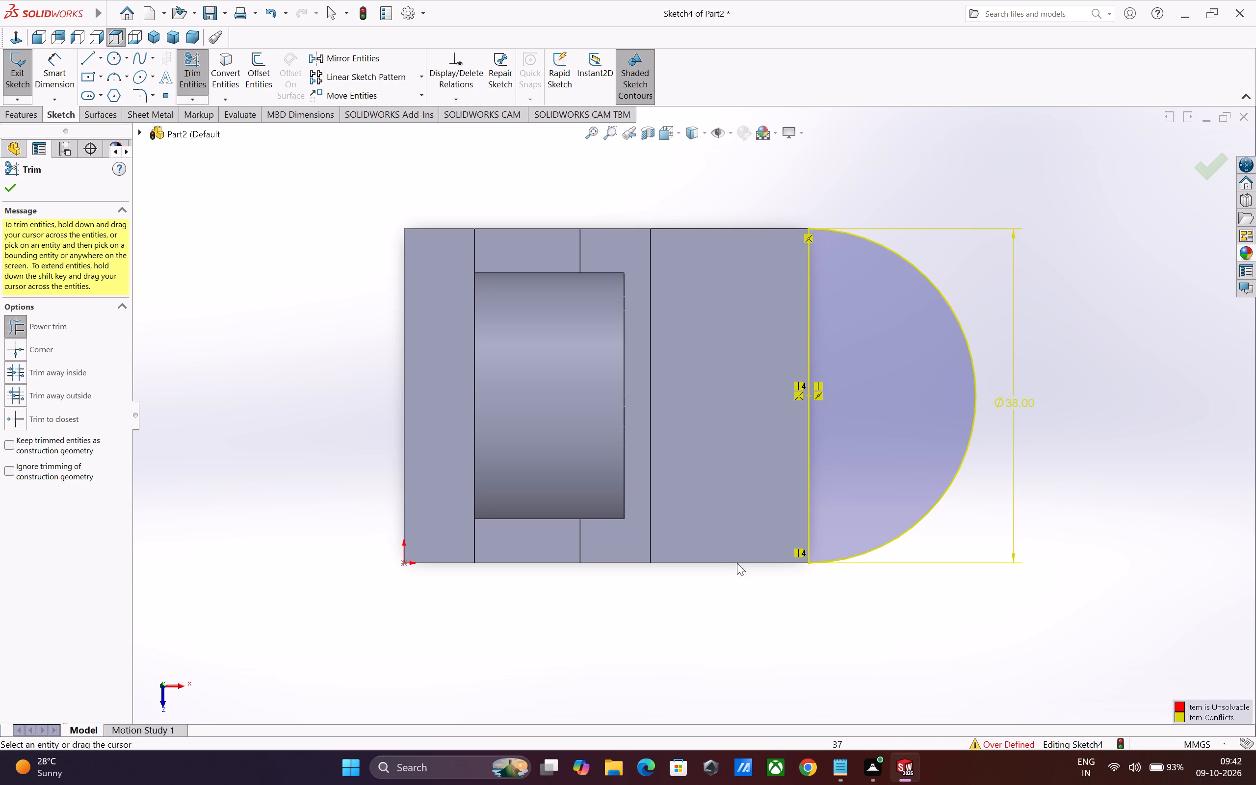
{"action": "scroll", "coordinate": [789, 426], "scroll_direction": "down", "scroll_amount": 2}
{"action": "scroll", "coordinate": [840, 400], "scroll_direction": "up", "scroll_amount": 1}
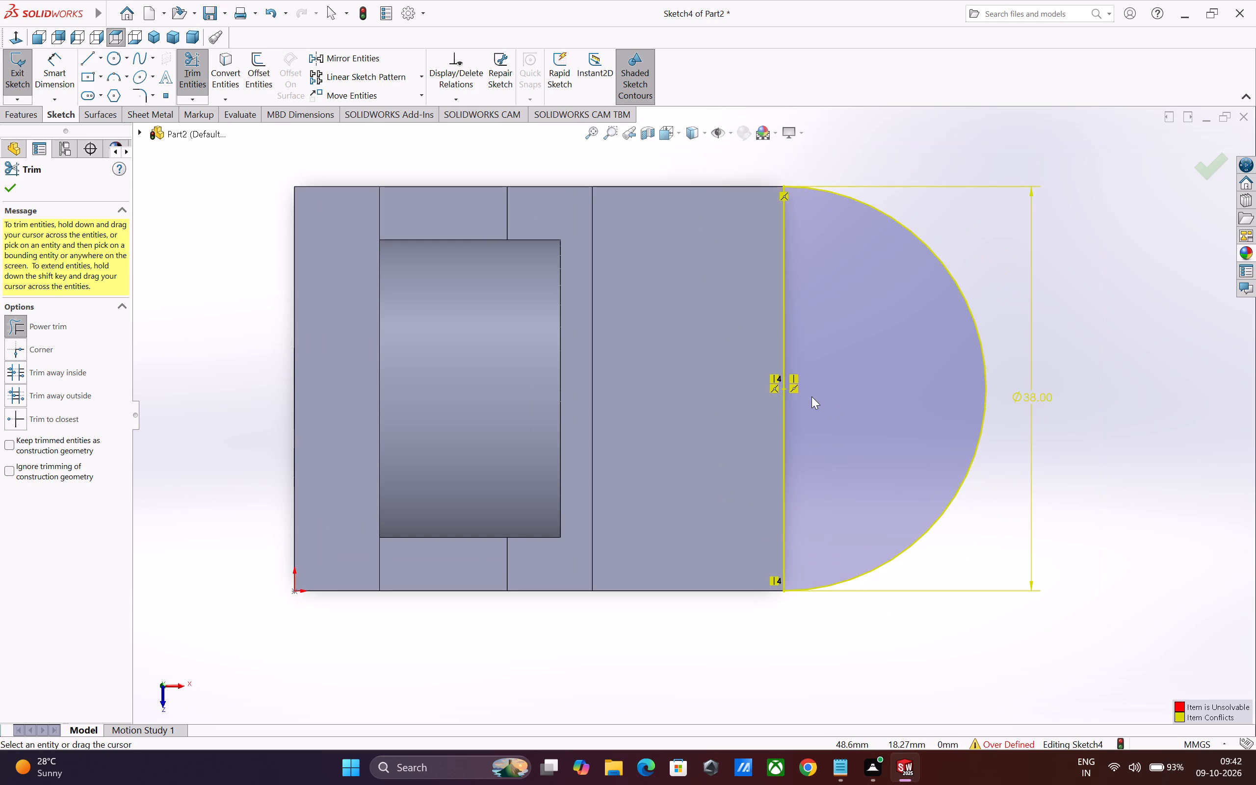
{"action": "key", "text": "Escape"}
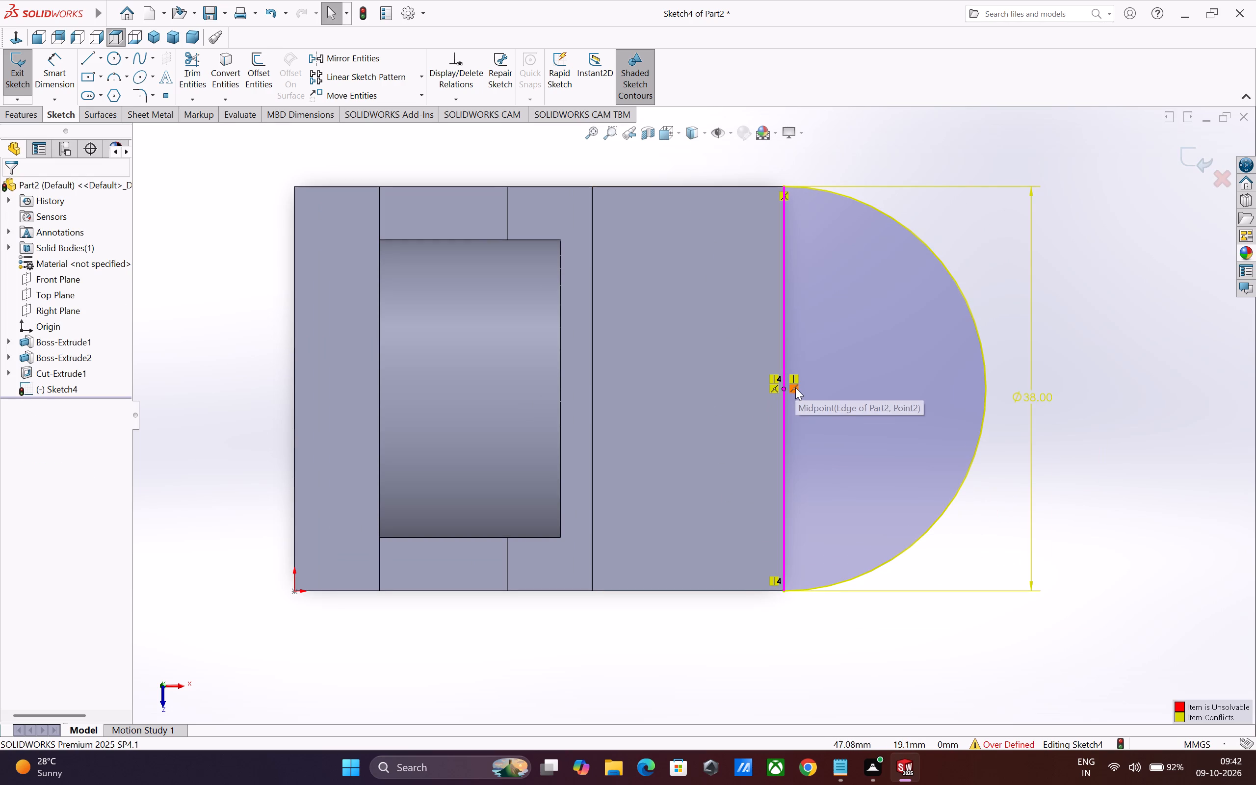
Delete the Midpoint relation between the base's end edge and the arc's centre point.
{"action": "left_click", "coordinate": [795, 388]}
{"action": "key", "text": "Delete"}
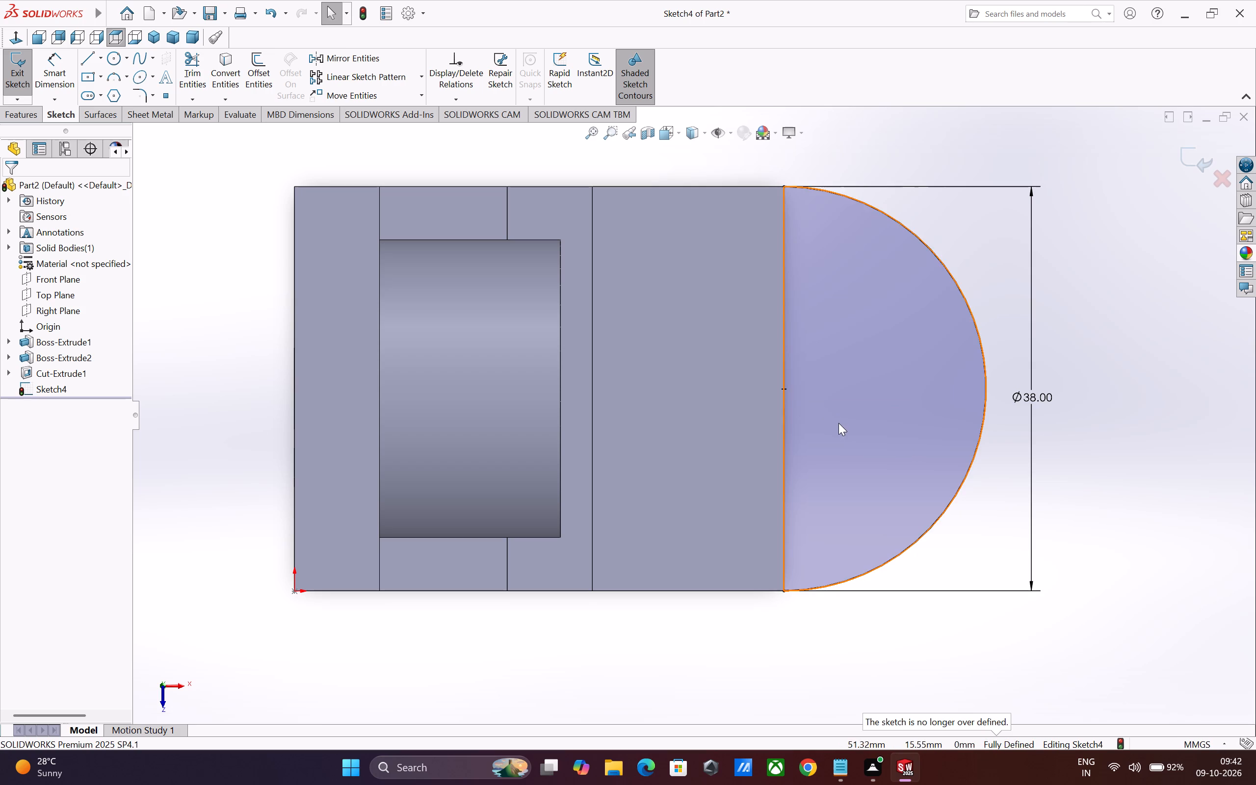
{"action": "left_click", "coordinate": [686, 401]}
{"action": "key", "text": "Escape"}
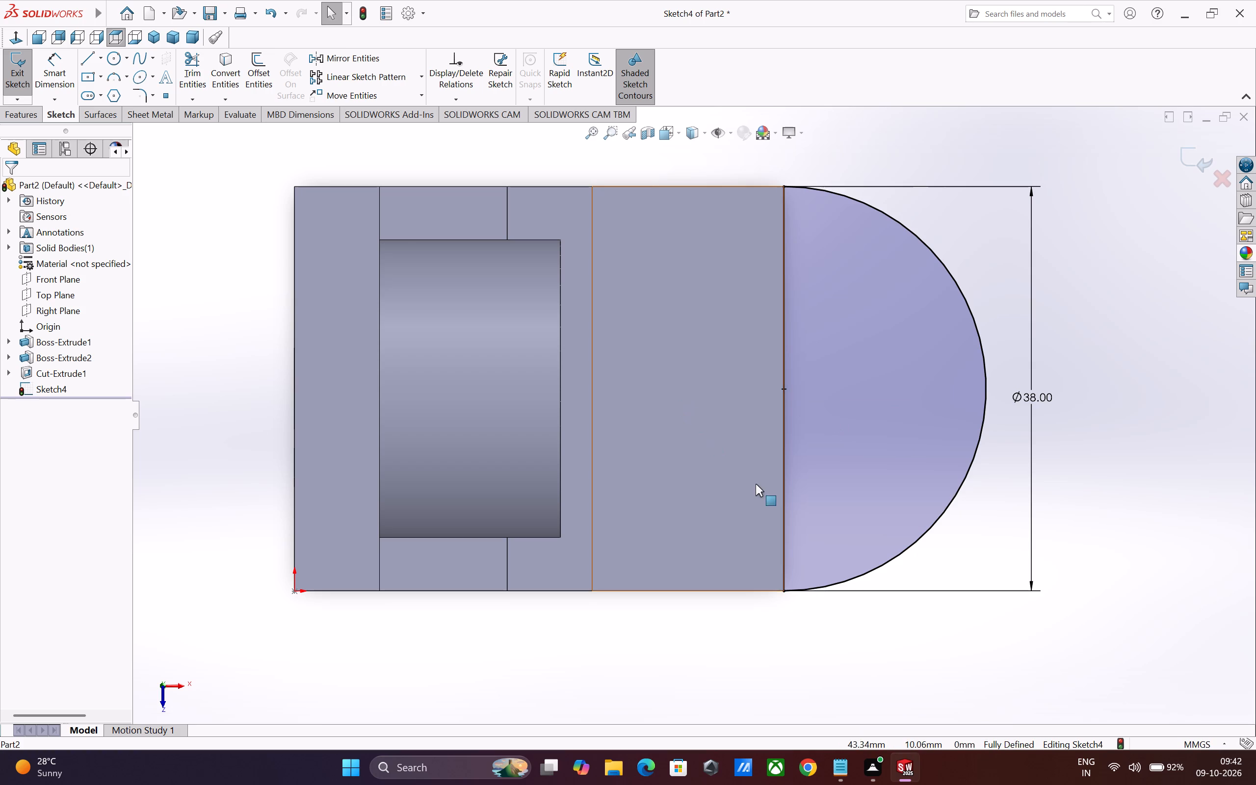
{"action": "key", "text": "Escape"}
Extrude the semicircle as a merged boss Up To Vertex, using the base's bottom outer corner as the end point.
{"action": "scroll", "coordinate": [756, 484], "scroll_direction": "up", "scroll_amount": 2}
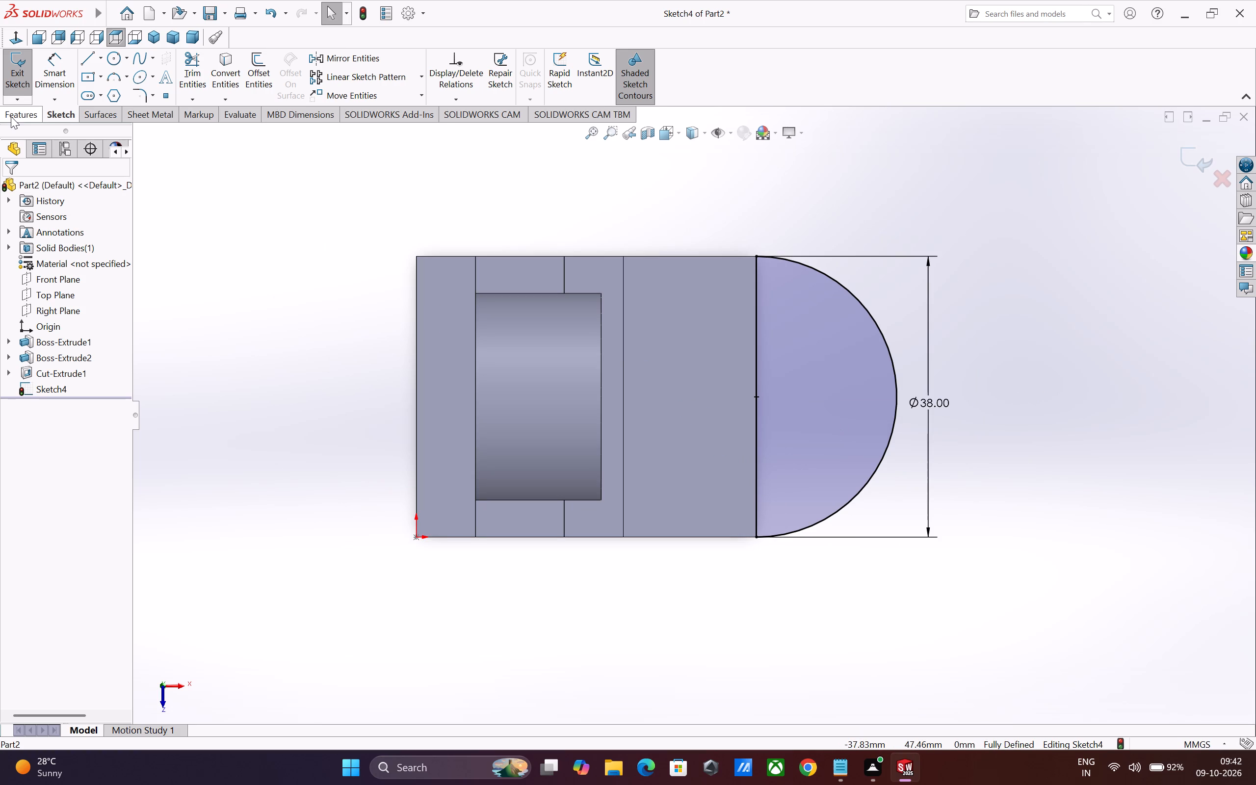
{"action": "left_click", "coordinate": [11, 116]}
{"action": "left_click", "coordinate": [30, 90]}
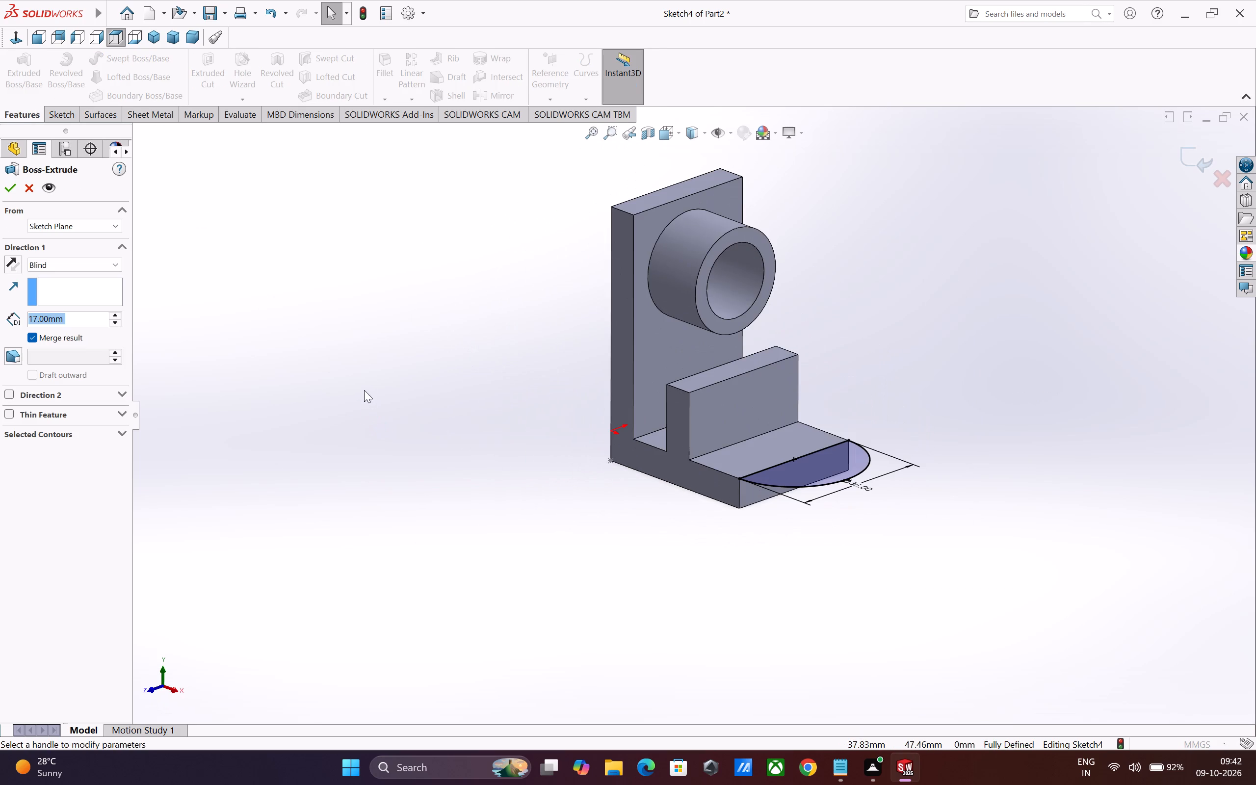
{"action": "left_click", "coordinate": [112, 266]}
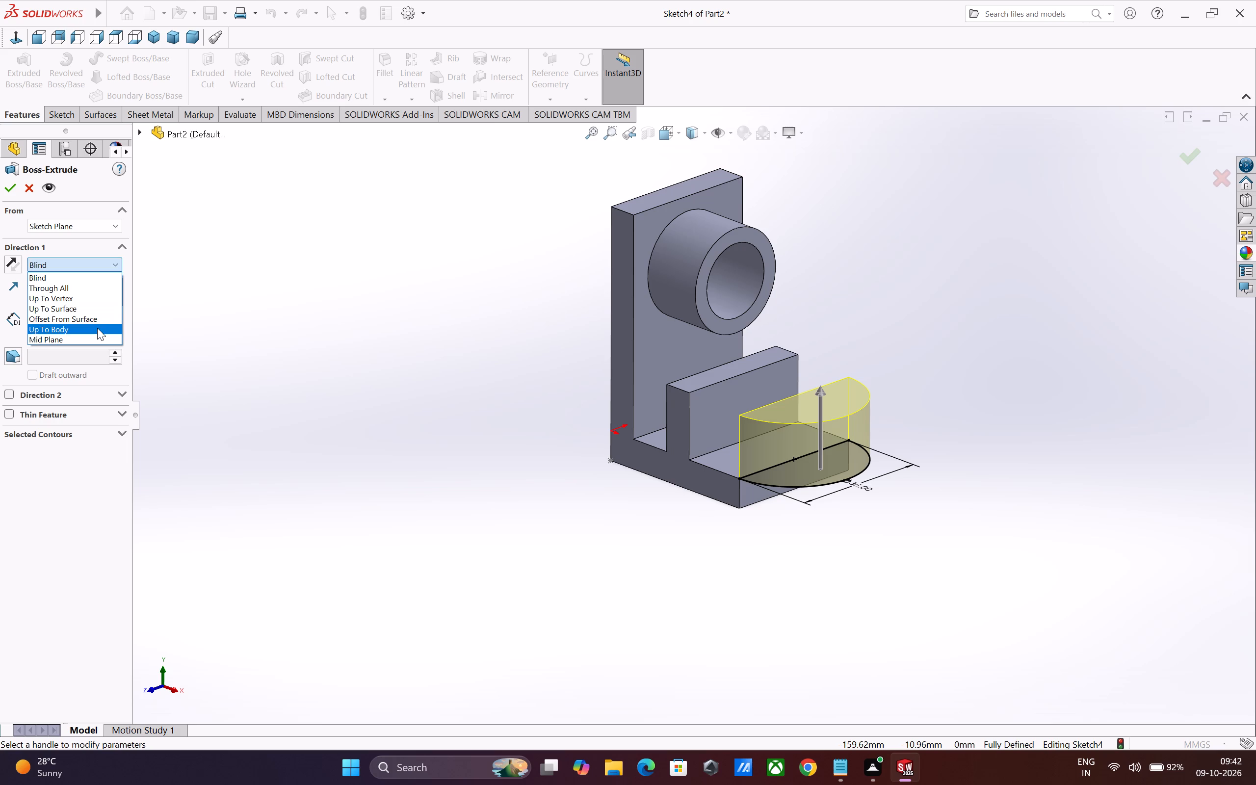
{"action": "left_click", "coordinate": [94, 299]}
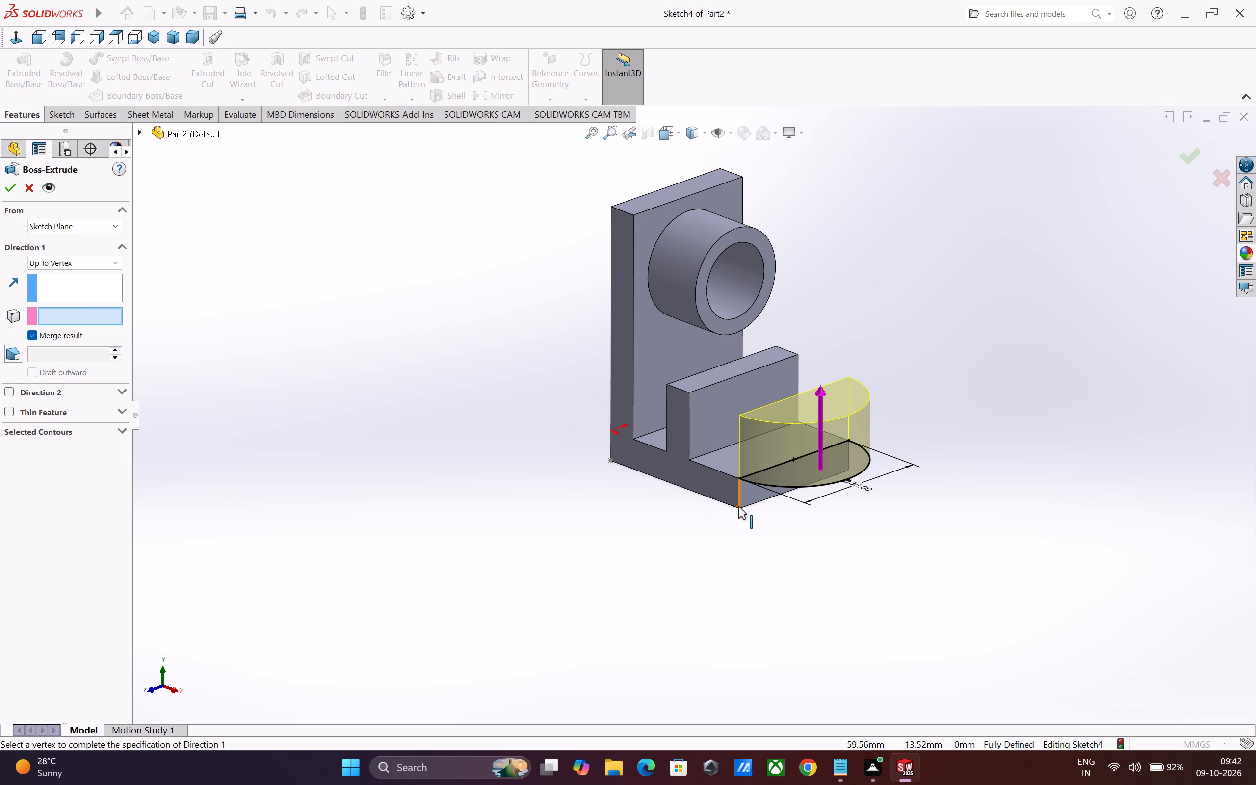
{"action": "left_click", "coordinate": [738, 508]}
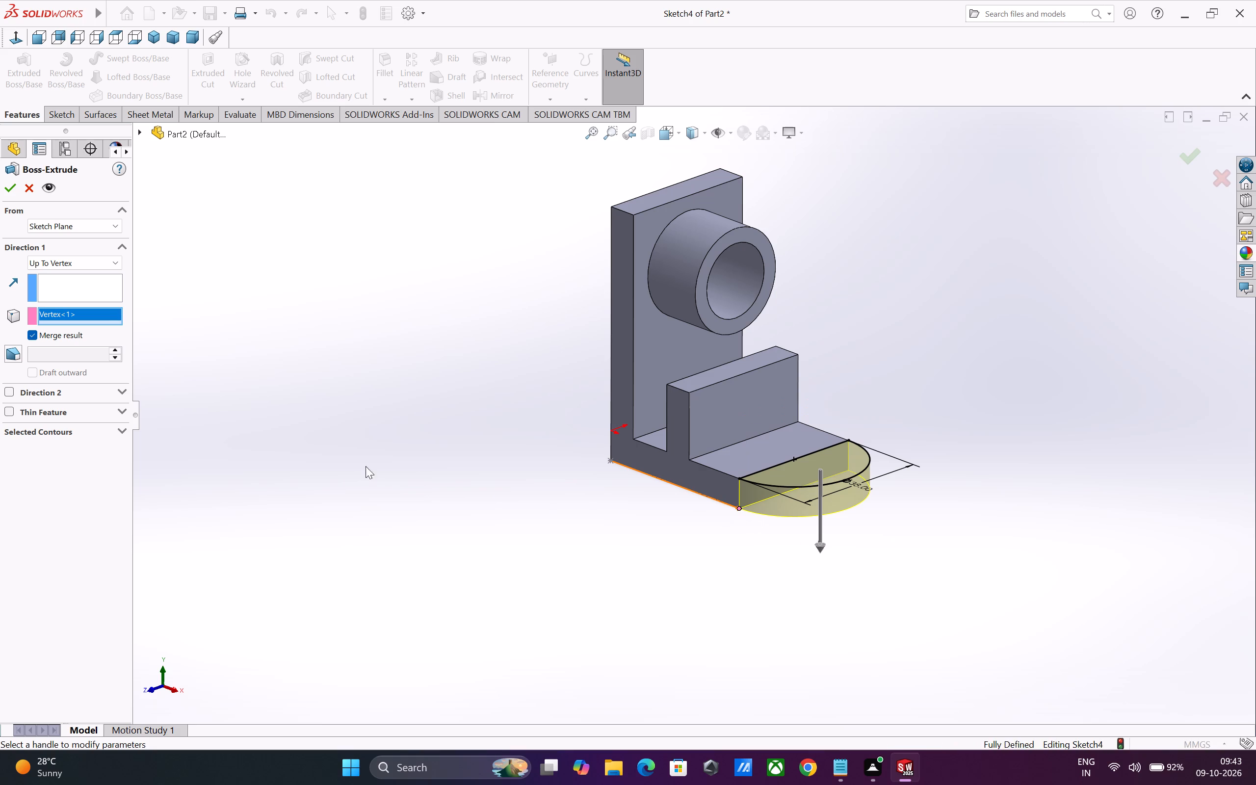
{"action": "left_click", "coordinate": [10, 187]}
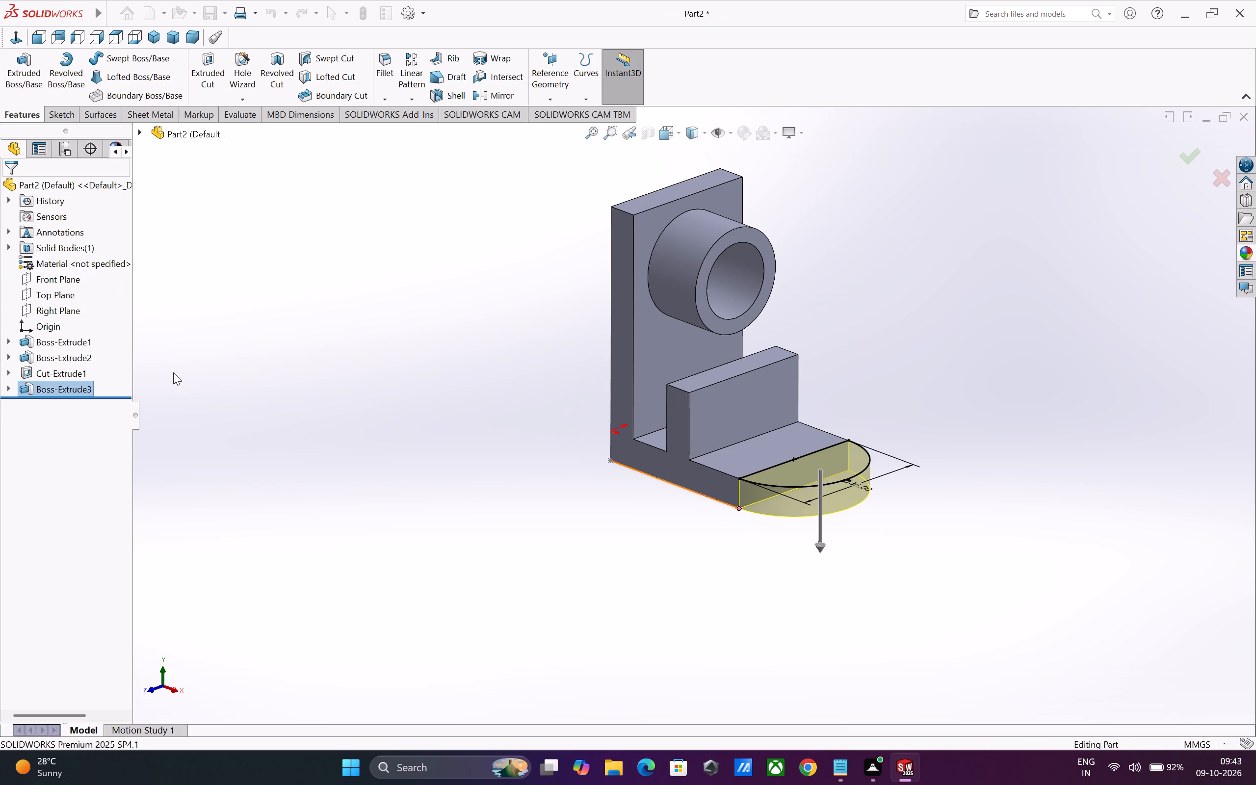
{"action": "left_click", "coordinate": [512, 496]}
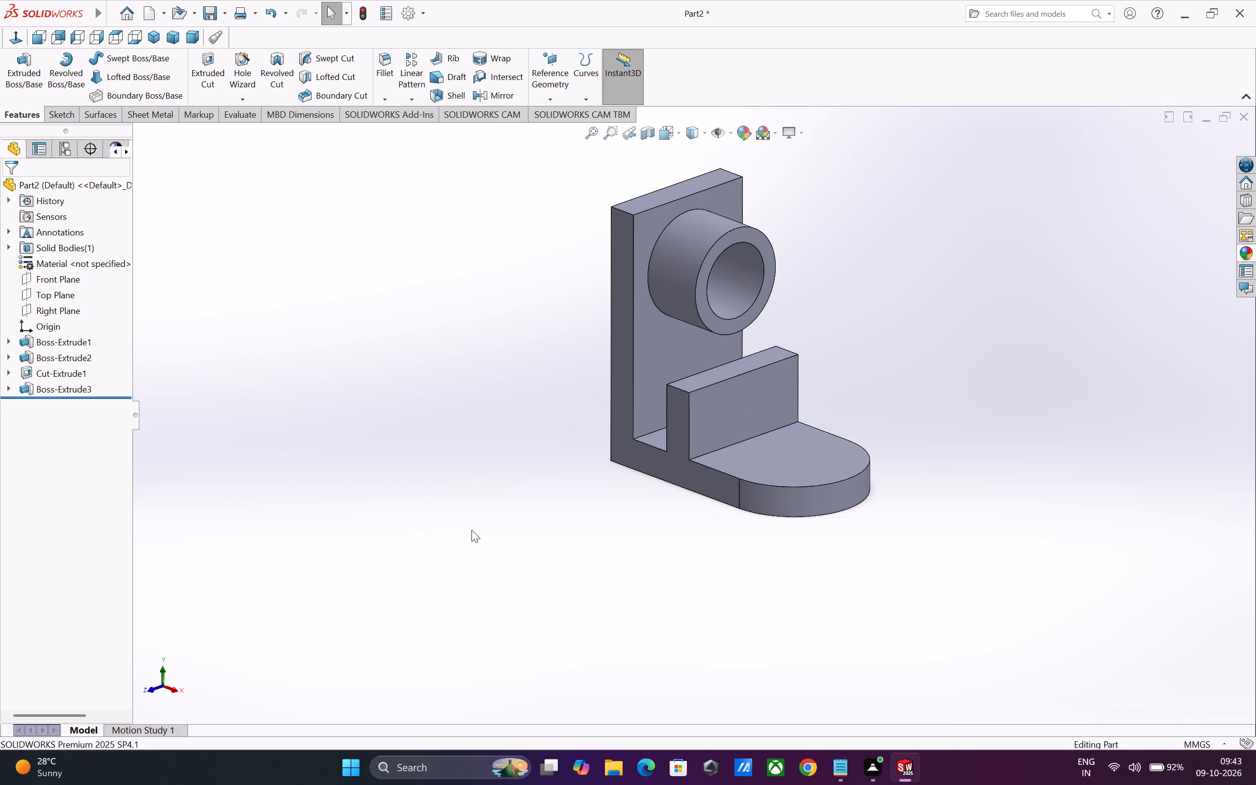
On the base's top face, sketch a circle of about 9.3 mm radius centred near the rounded end's arc centre.
{"action": "middle_click_drag", "start_coordinate": [473, 531], "coordinate": [451, 624]}
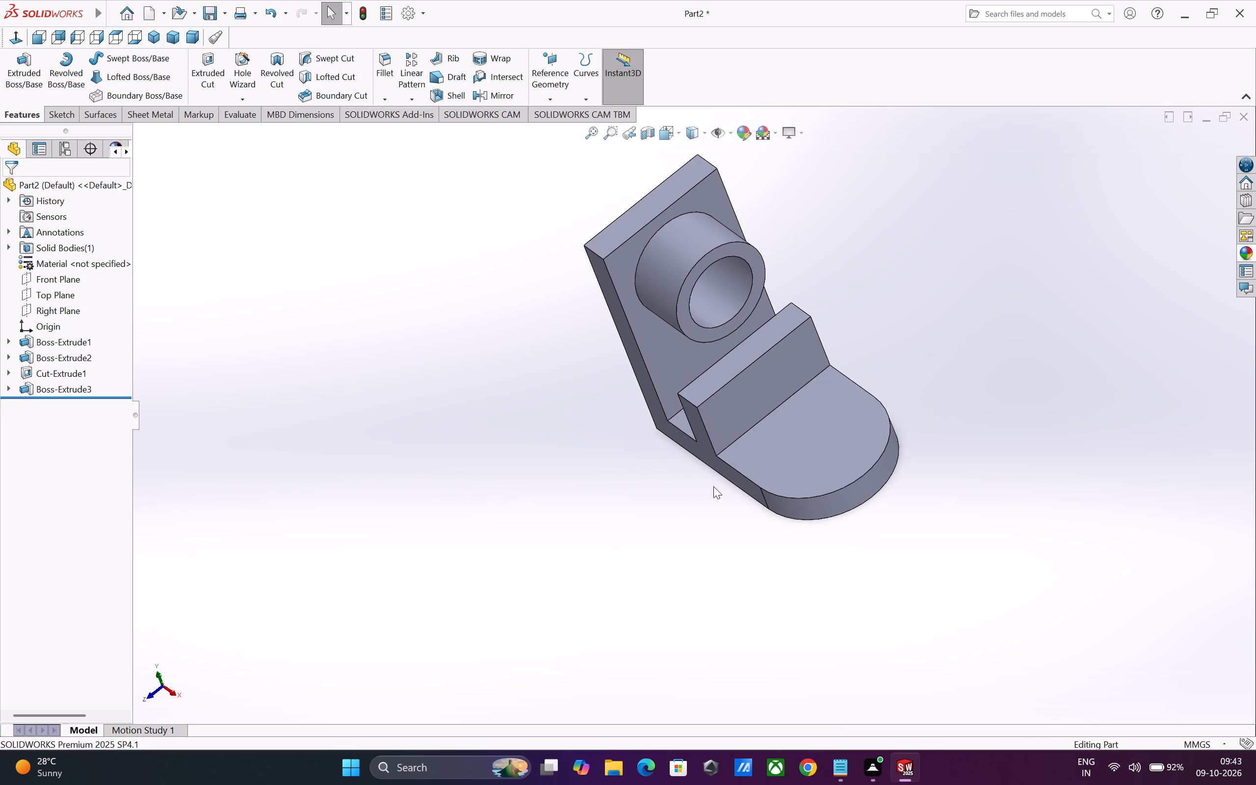
{"action": "left_click", "coordinate": [830, 455]}
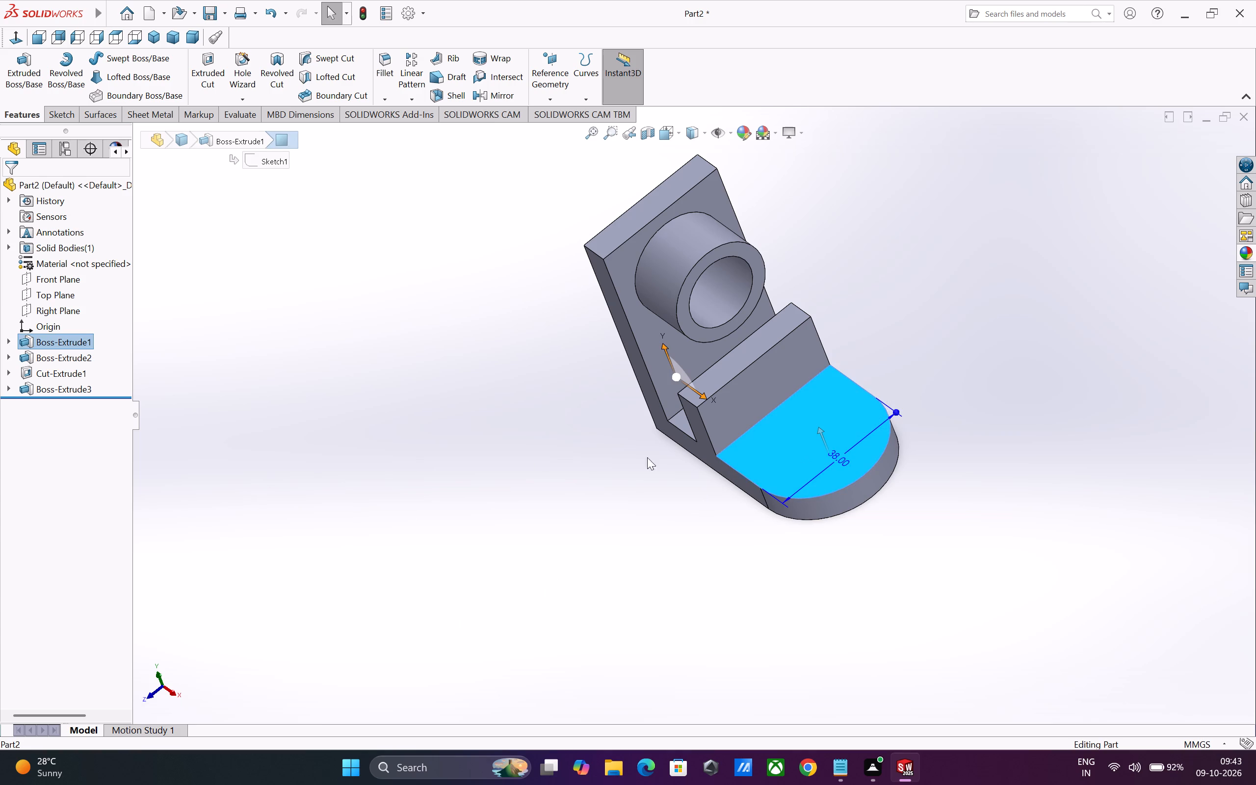
{"action": "left_click", "coordinate": [788, 430]}
{"action": "left_click", "coordinate": [845, 401]}
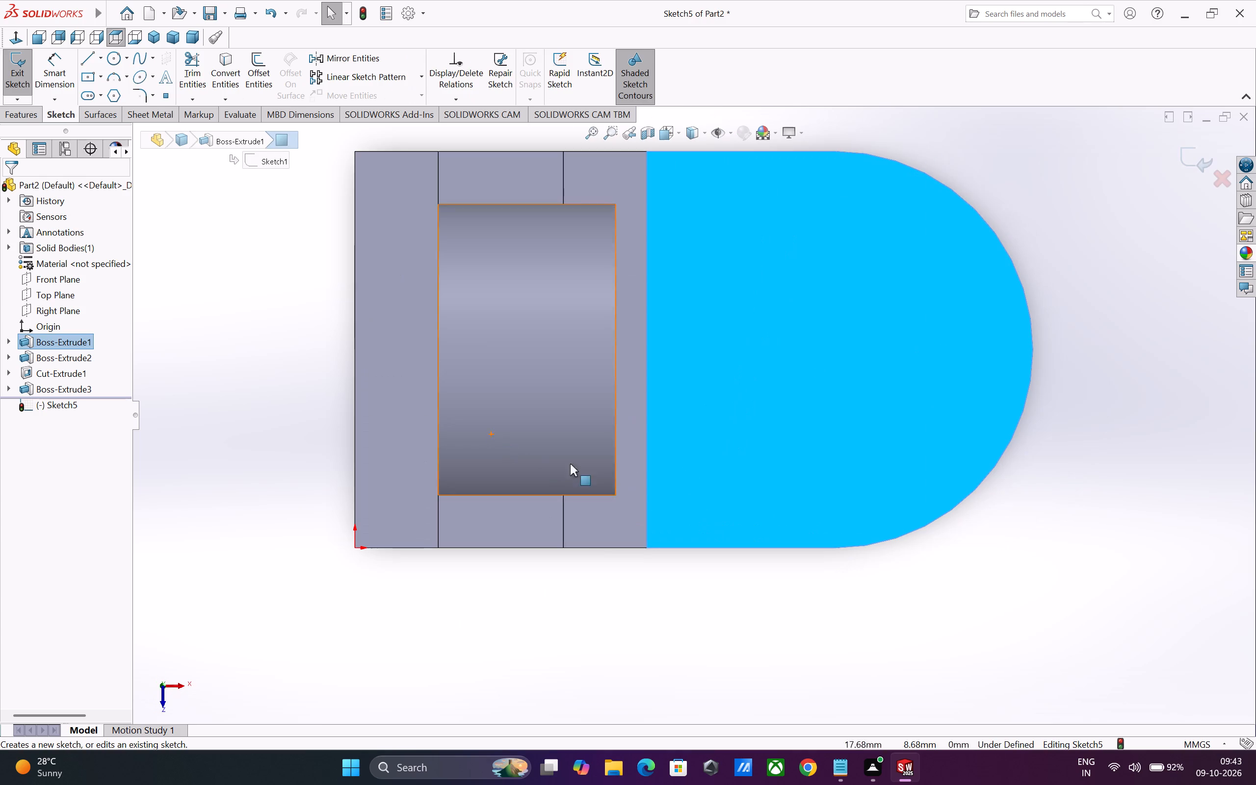
{"action": "left_click", "coordinate": [115, 58]}
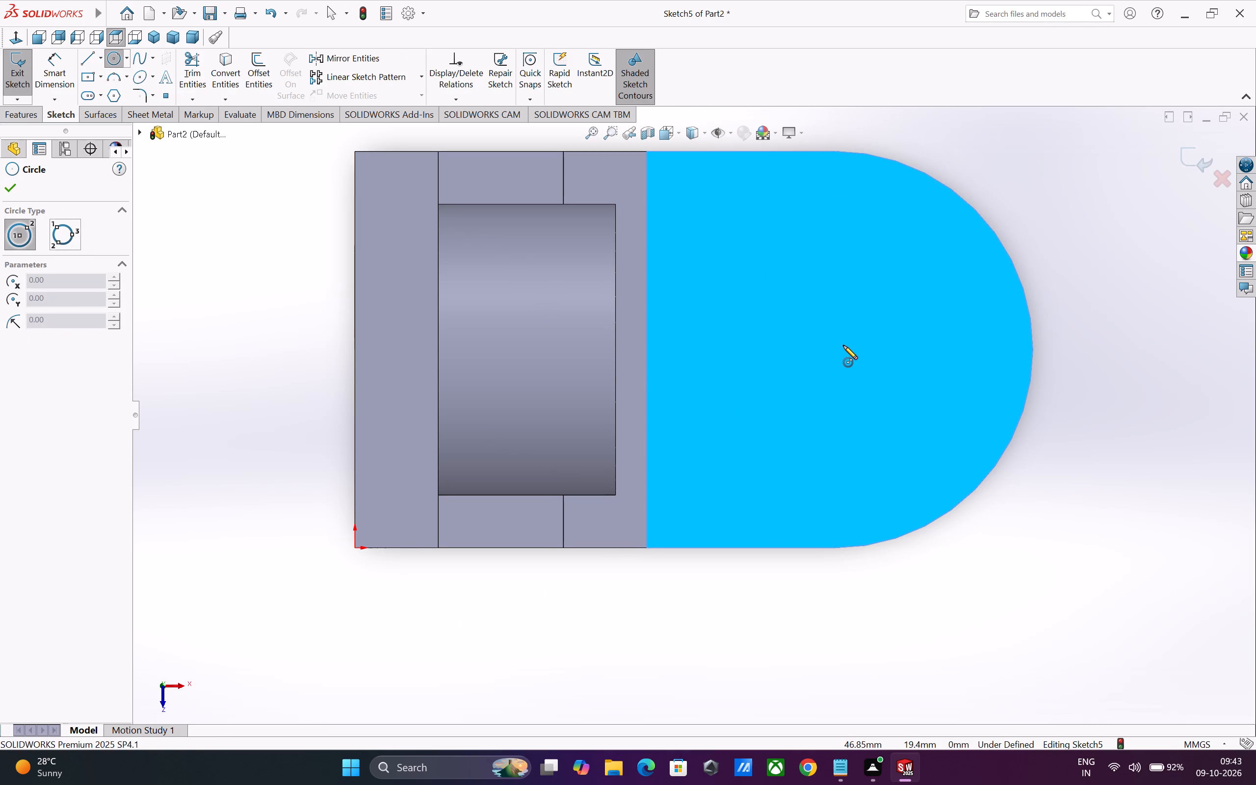
{"action": "left_click", "coordinate": [843, 345]}
{"action": "left_click", "coordinate": [938, 368]}
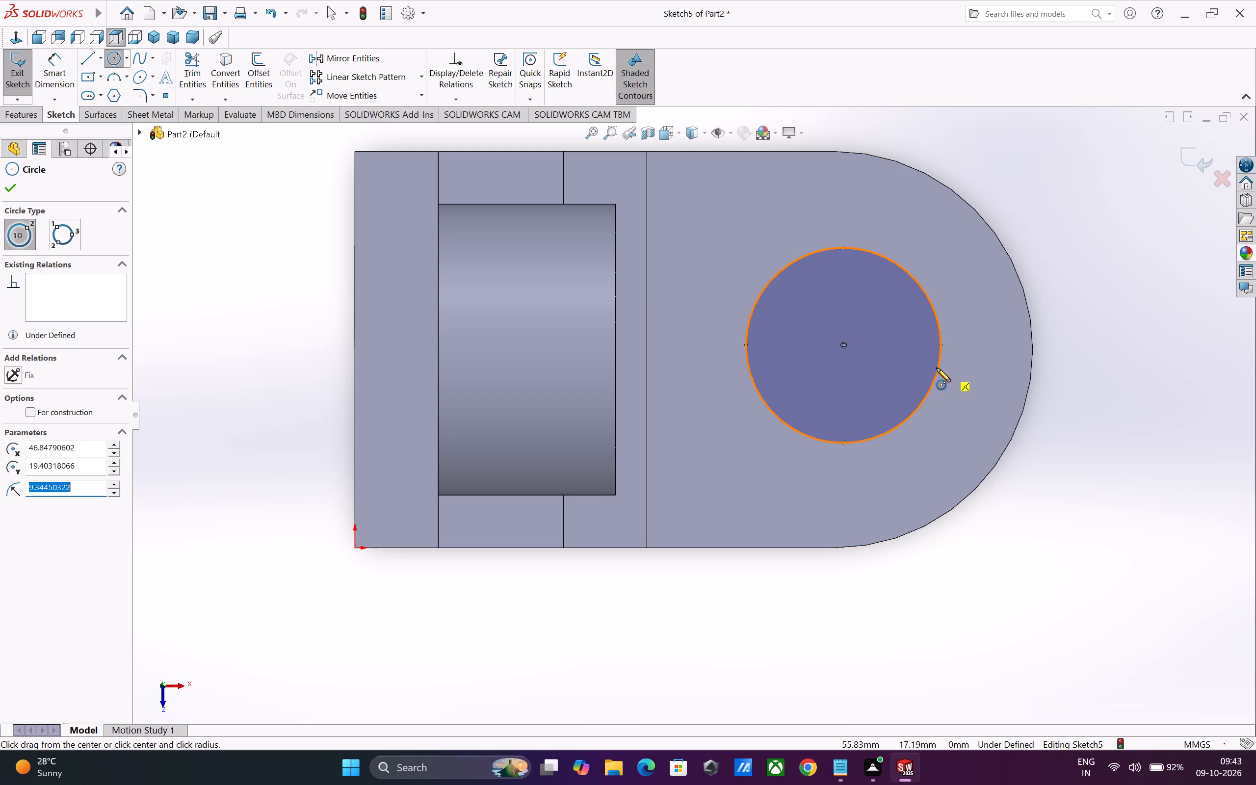
{"action": "key", "text": "Escape"}
{"action": "key", "text": "Escape"}
Dimension the new circle's diameter as 20 mm.
{"action": "left_click_drag", "start_coordinate": [58, 62], "coordinate": [75, 76]}
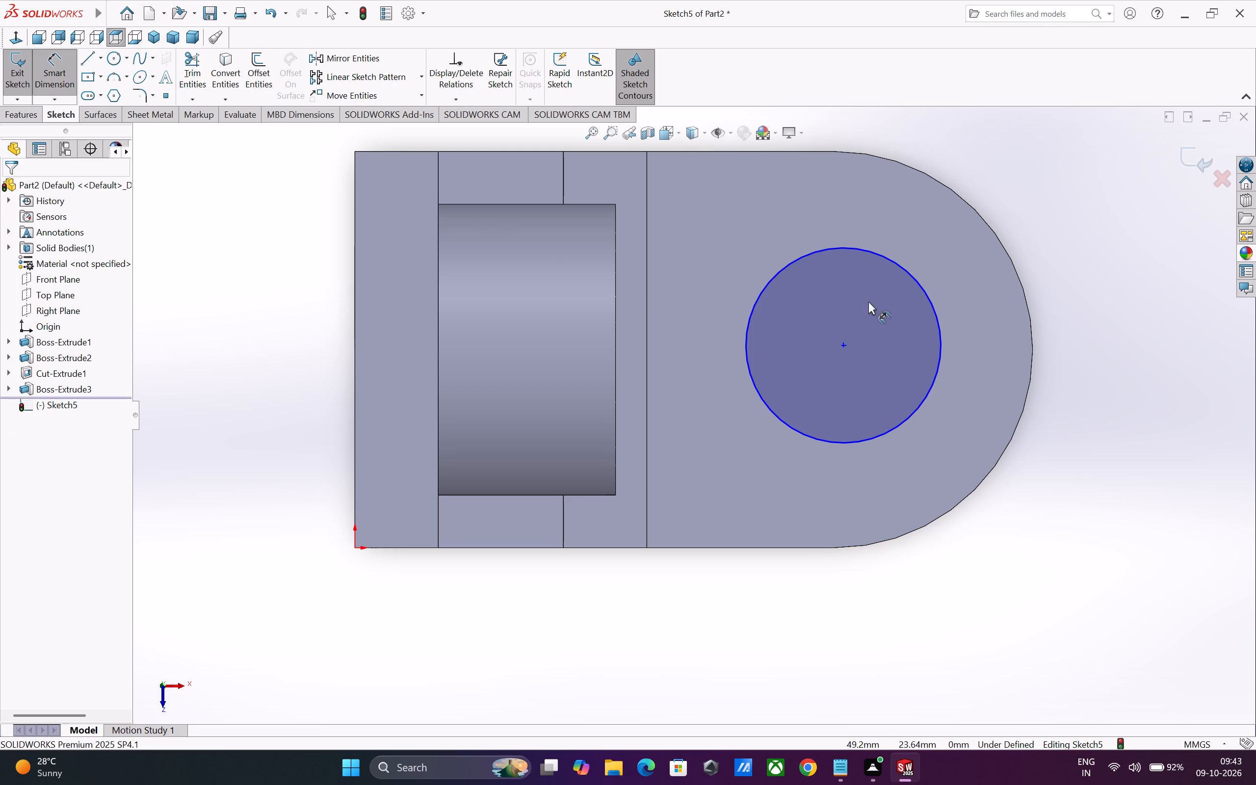
{"action": "left_click", "coordinate": [940, 340]}
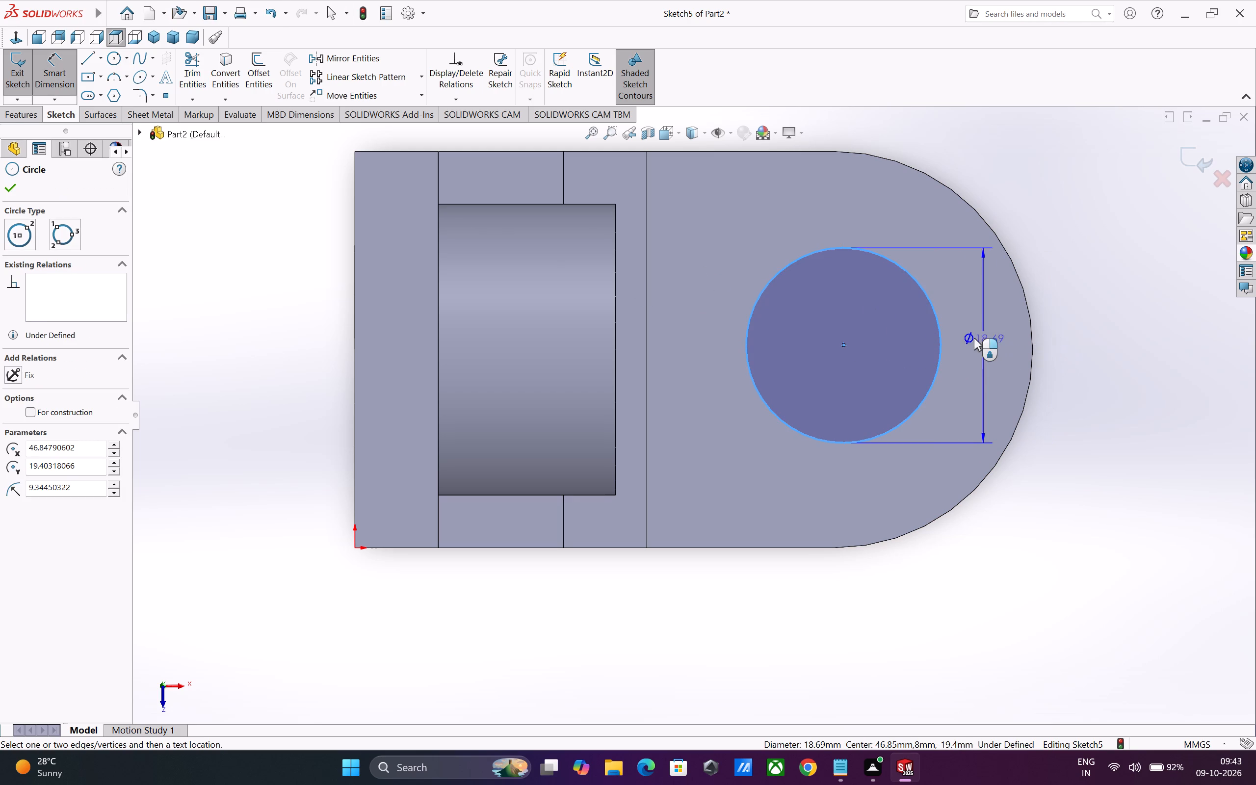
{"action": "left_click", "coordinate": [973, 337]}
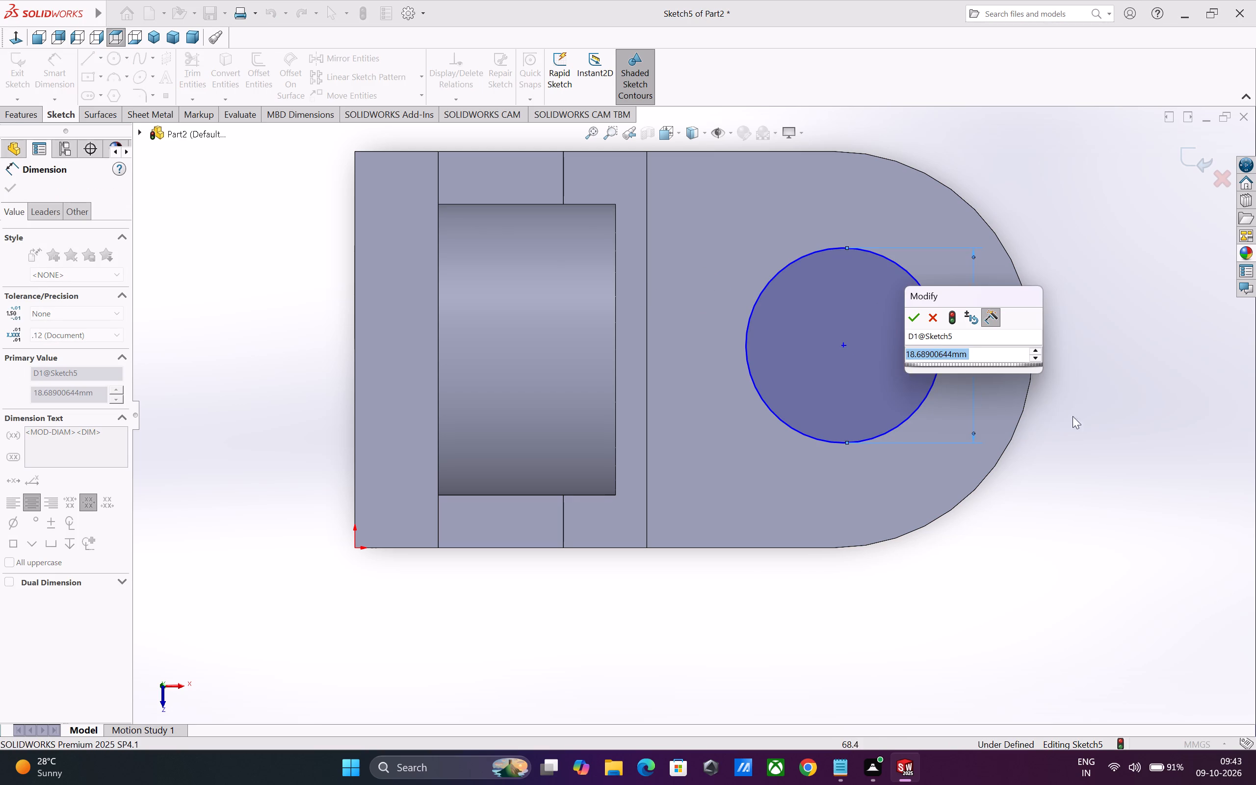
{"action": "key", "text": "2"}
{"action": "key", "text": "0"}
{"action": "key", "text": "Return"}
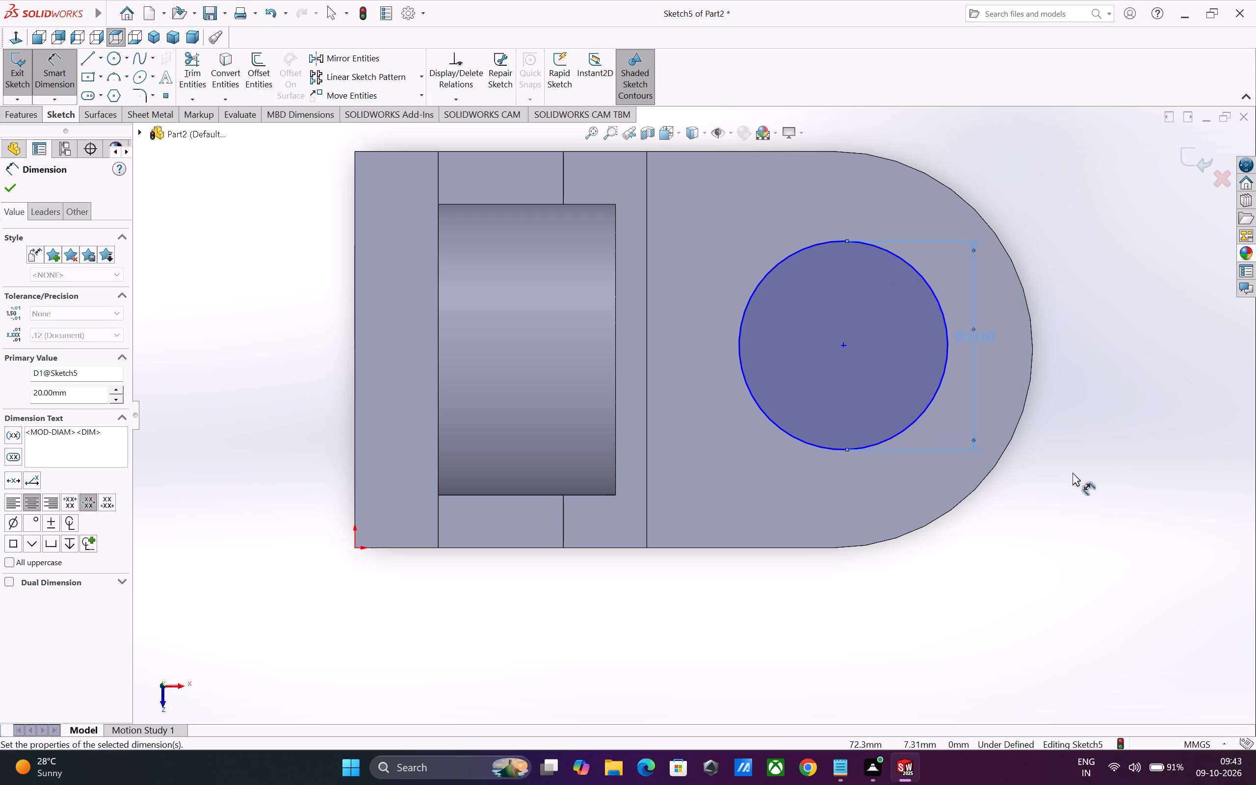
{"action": "left_click", "coordinate": [11, 190]}
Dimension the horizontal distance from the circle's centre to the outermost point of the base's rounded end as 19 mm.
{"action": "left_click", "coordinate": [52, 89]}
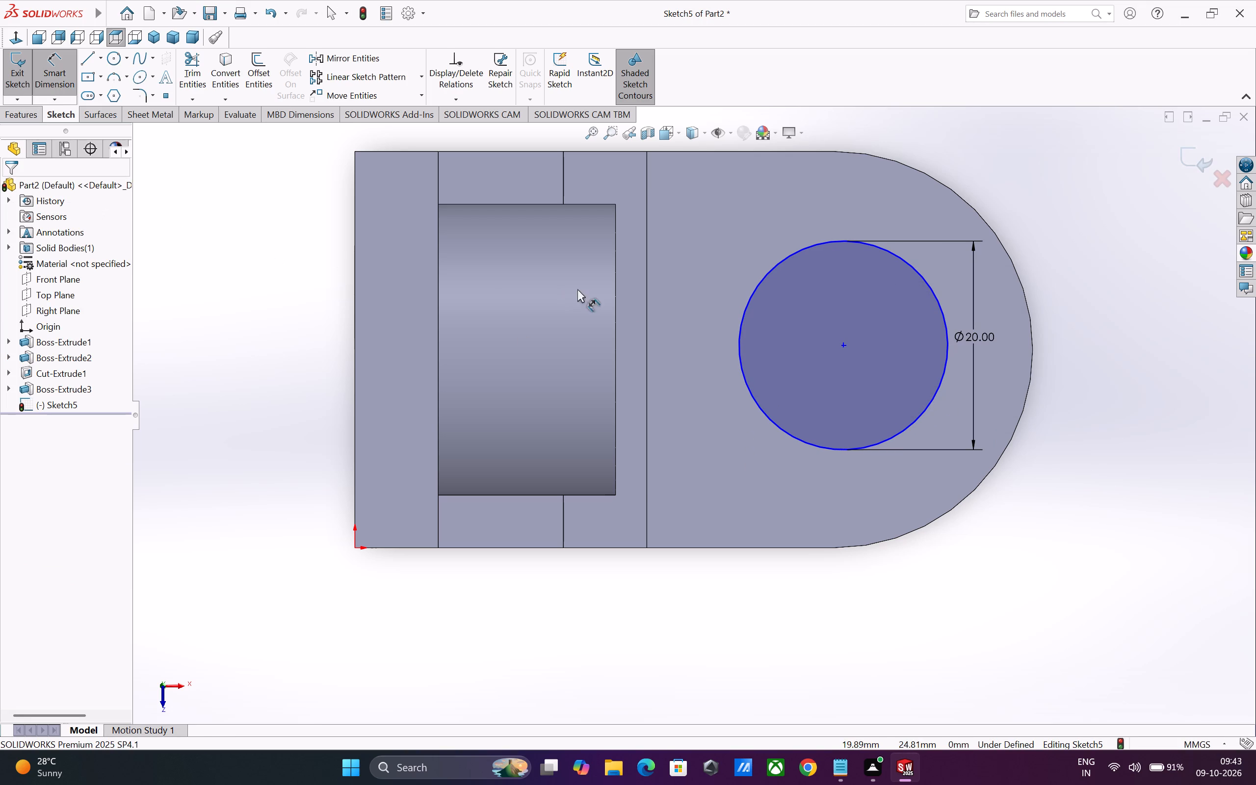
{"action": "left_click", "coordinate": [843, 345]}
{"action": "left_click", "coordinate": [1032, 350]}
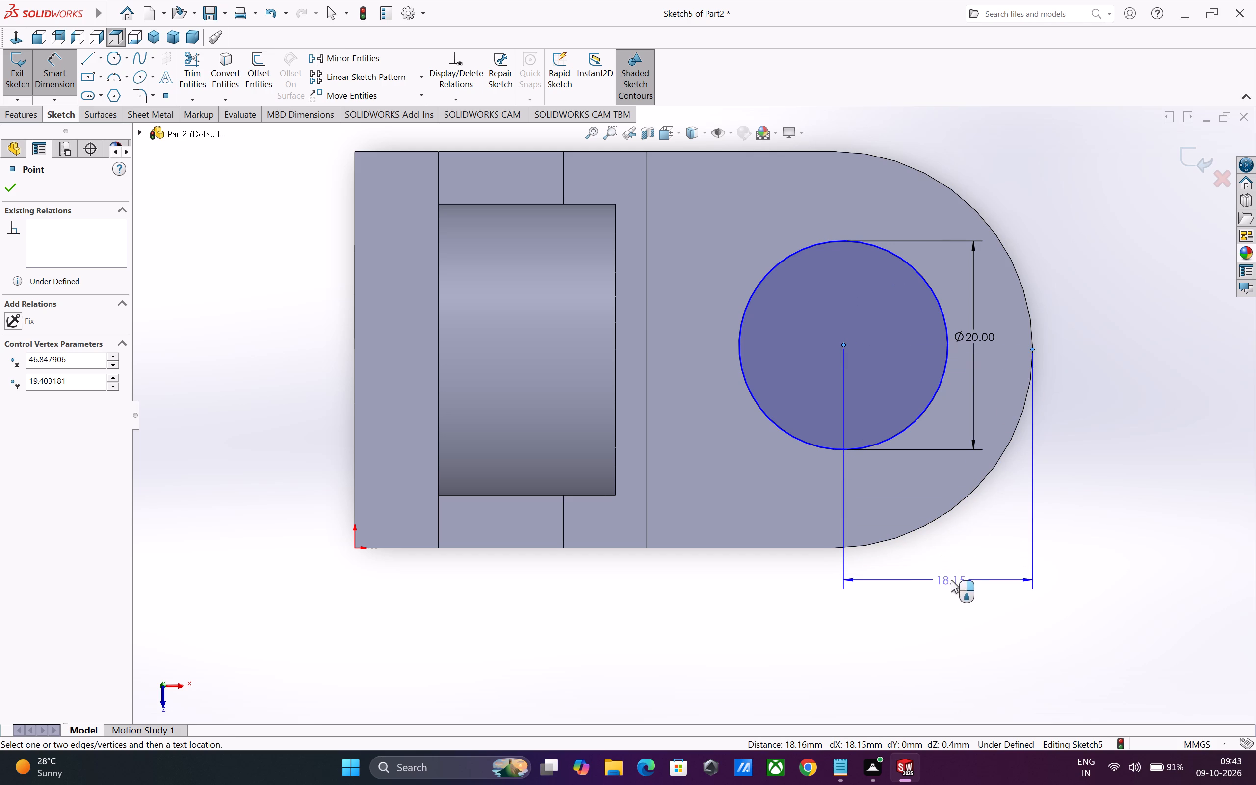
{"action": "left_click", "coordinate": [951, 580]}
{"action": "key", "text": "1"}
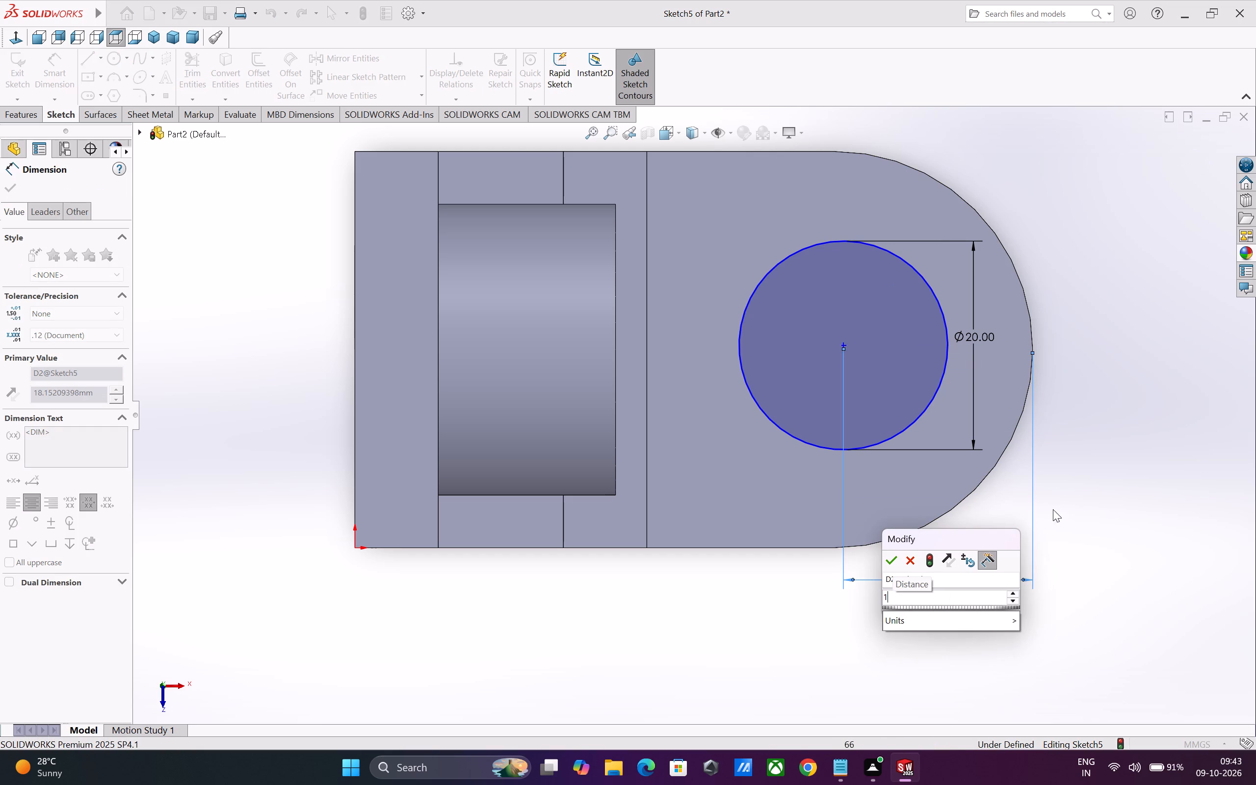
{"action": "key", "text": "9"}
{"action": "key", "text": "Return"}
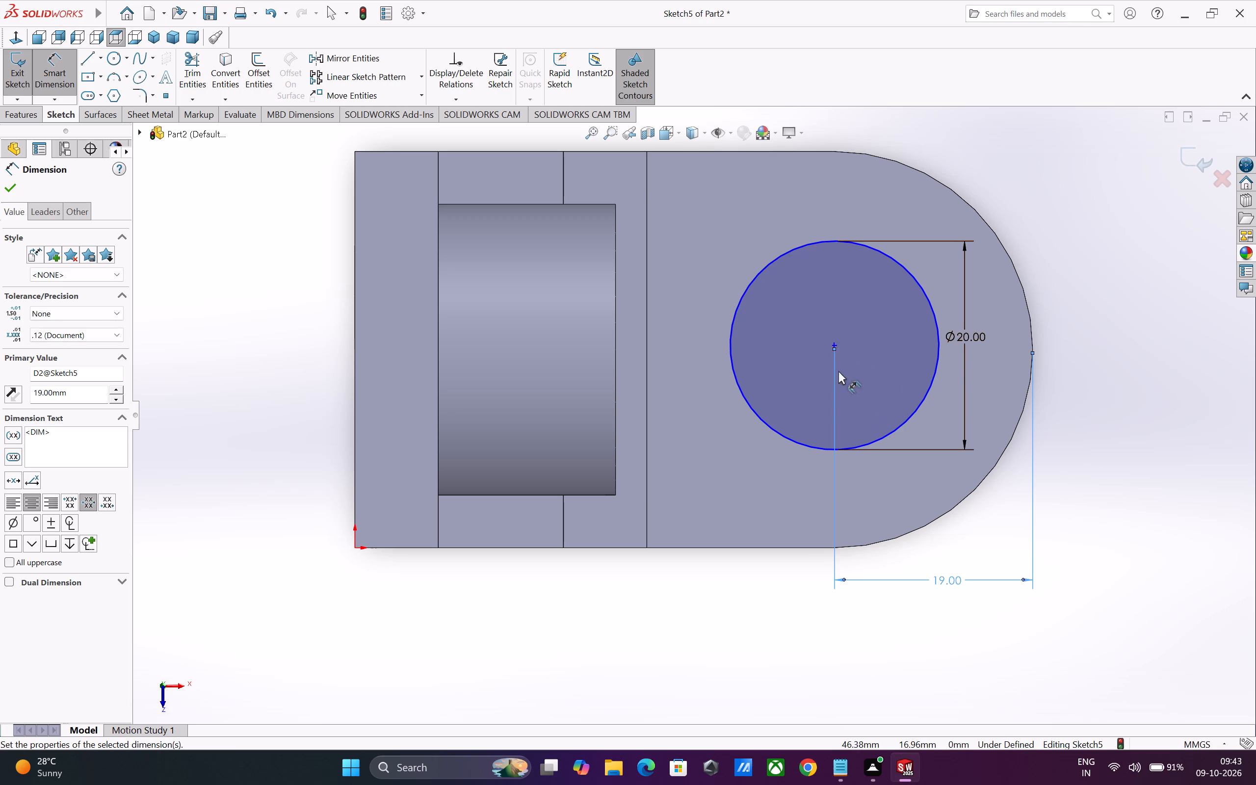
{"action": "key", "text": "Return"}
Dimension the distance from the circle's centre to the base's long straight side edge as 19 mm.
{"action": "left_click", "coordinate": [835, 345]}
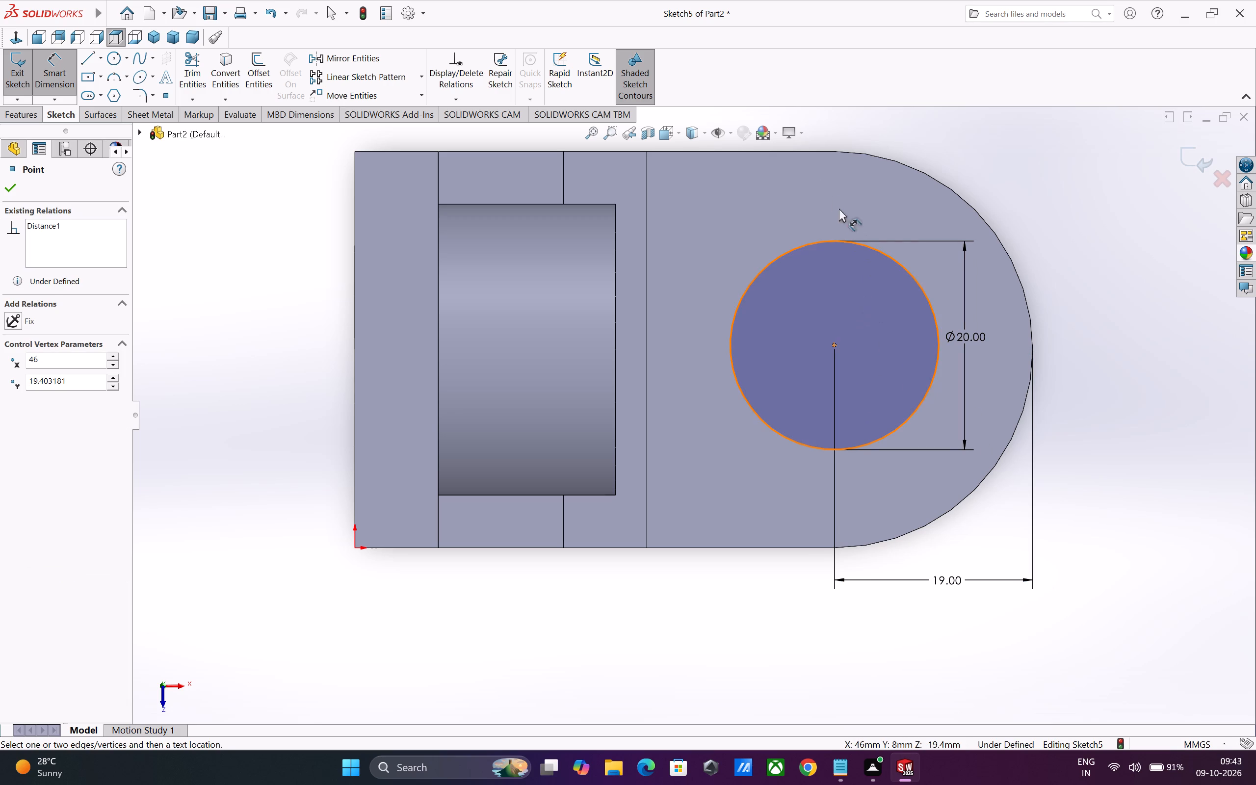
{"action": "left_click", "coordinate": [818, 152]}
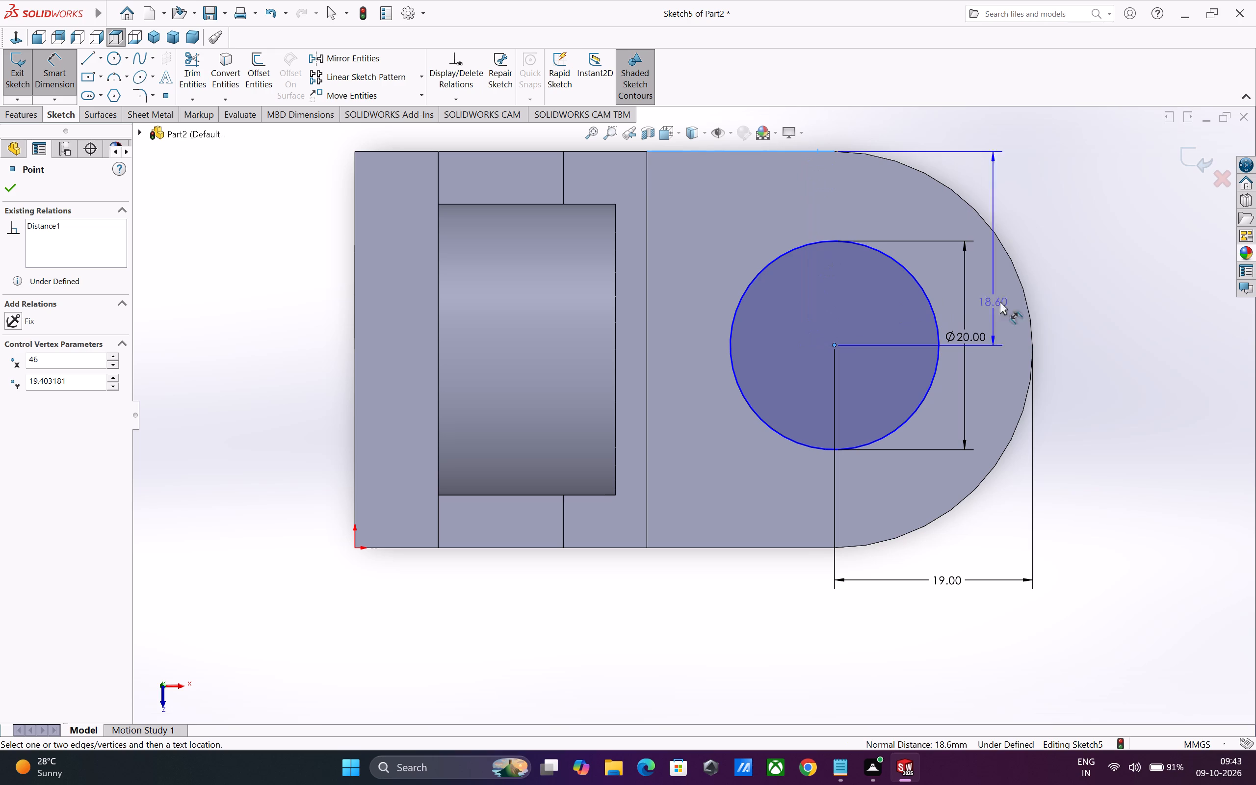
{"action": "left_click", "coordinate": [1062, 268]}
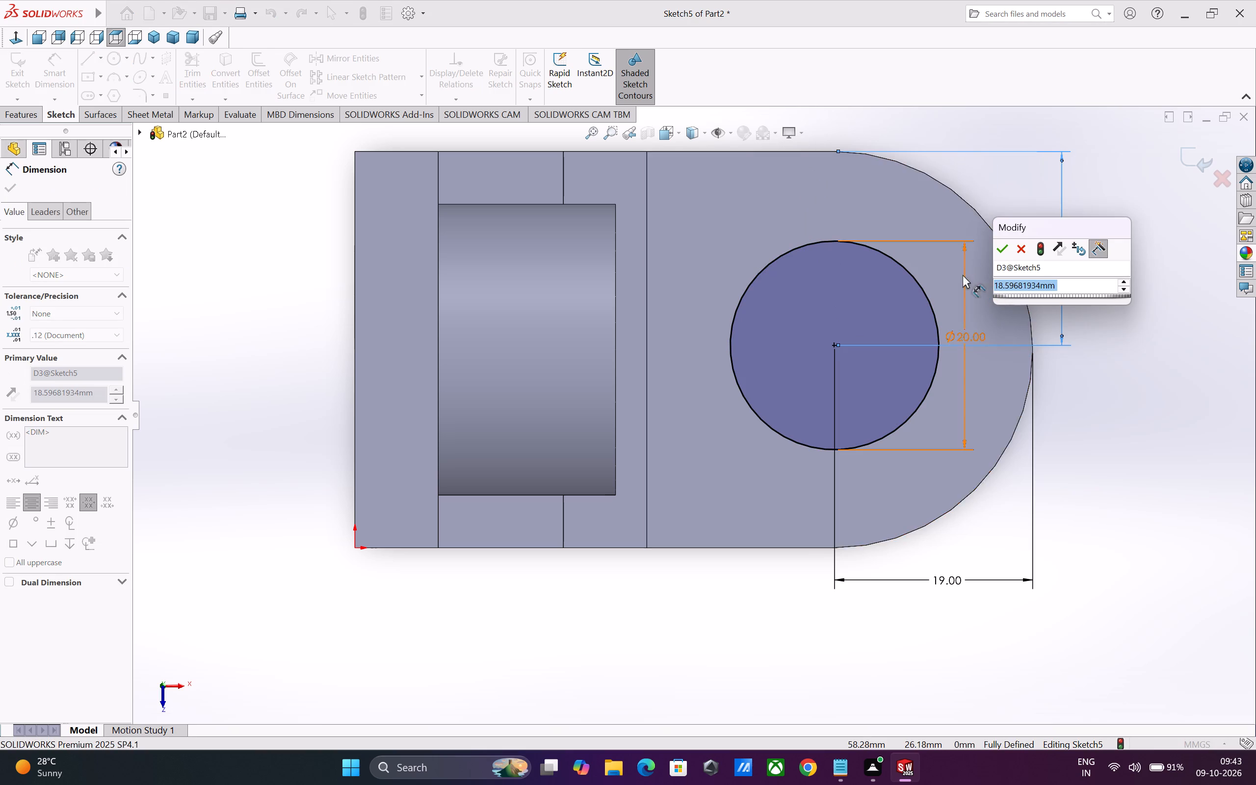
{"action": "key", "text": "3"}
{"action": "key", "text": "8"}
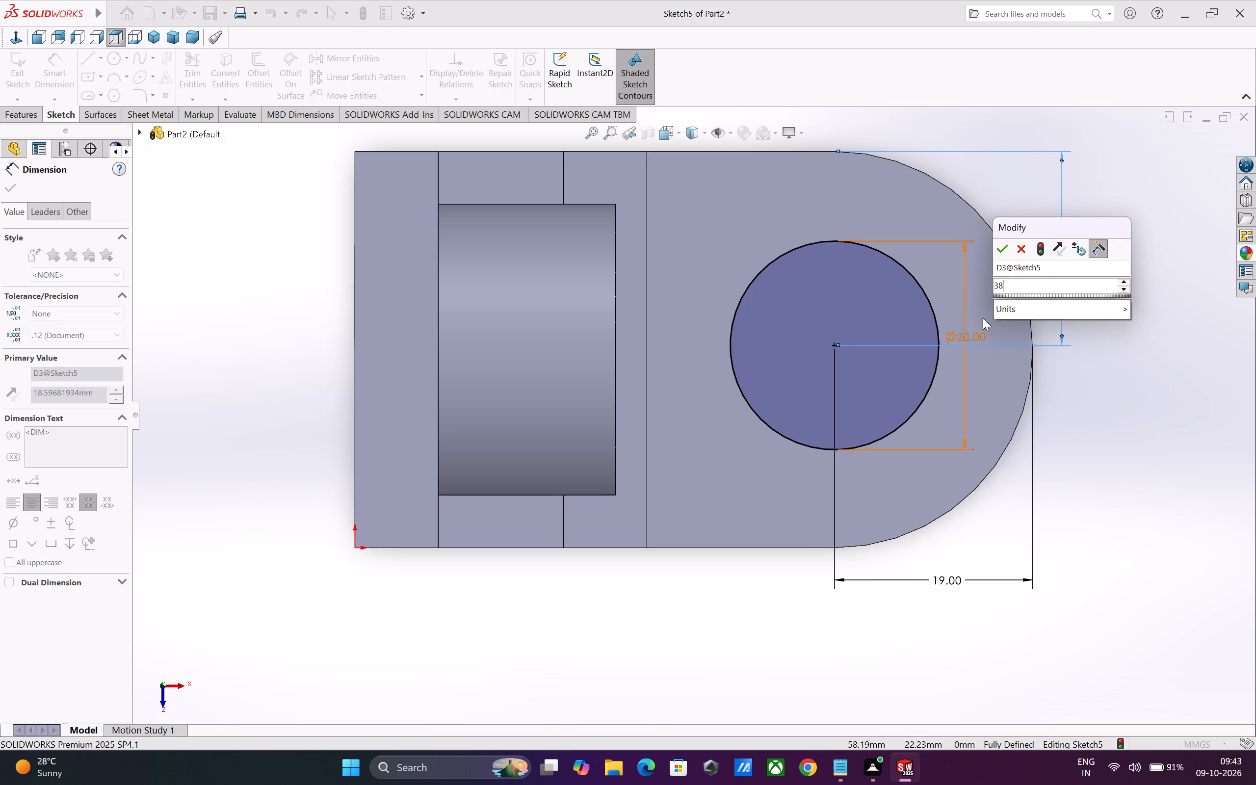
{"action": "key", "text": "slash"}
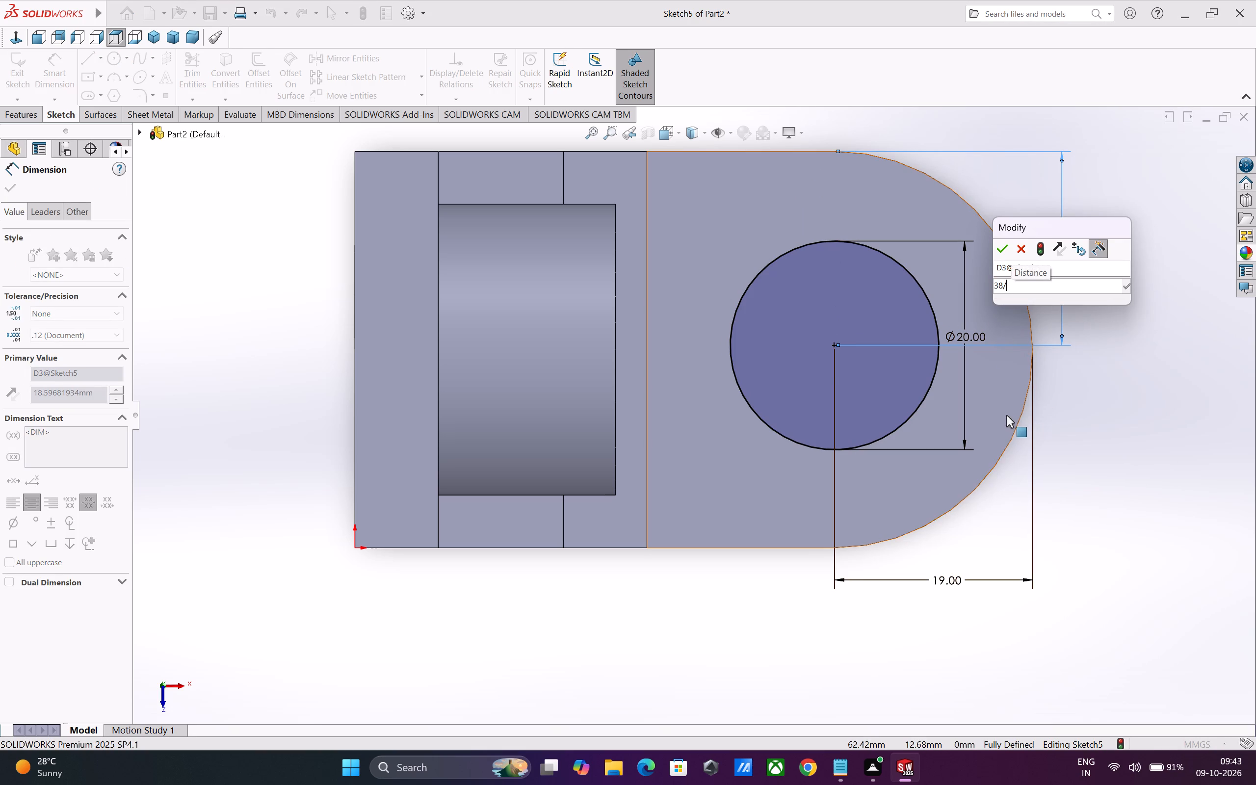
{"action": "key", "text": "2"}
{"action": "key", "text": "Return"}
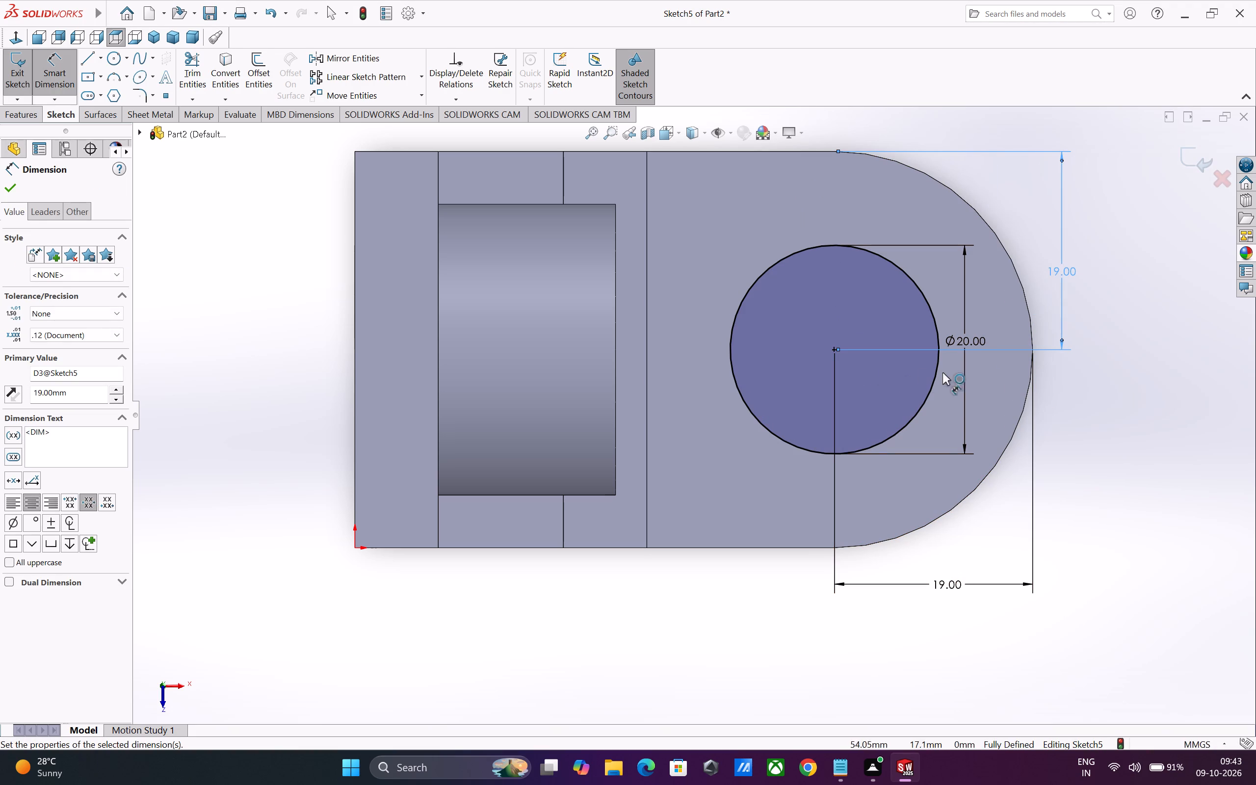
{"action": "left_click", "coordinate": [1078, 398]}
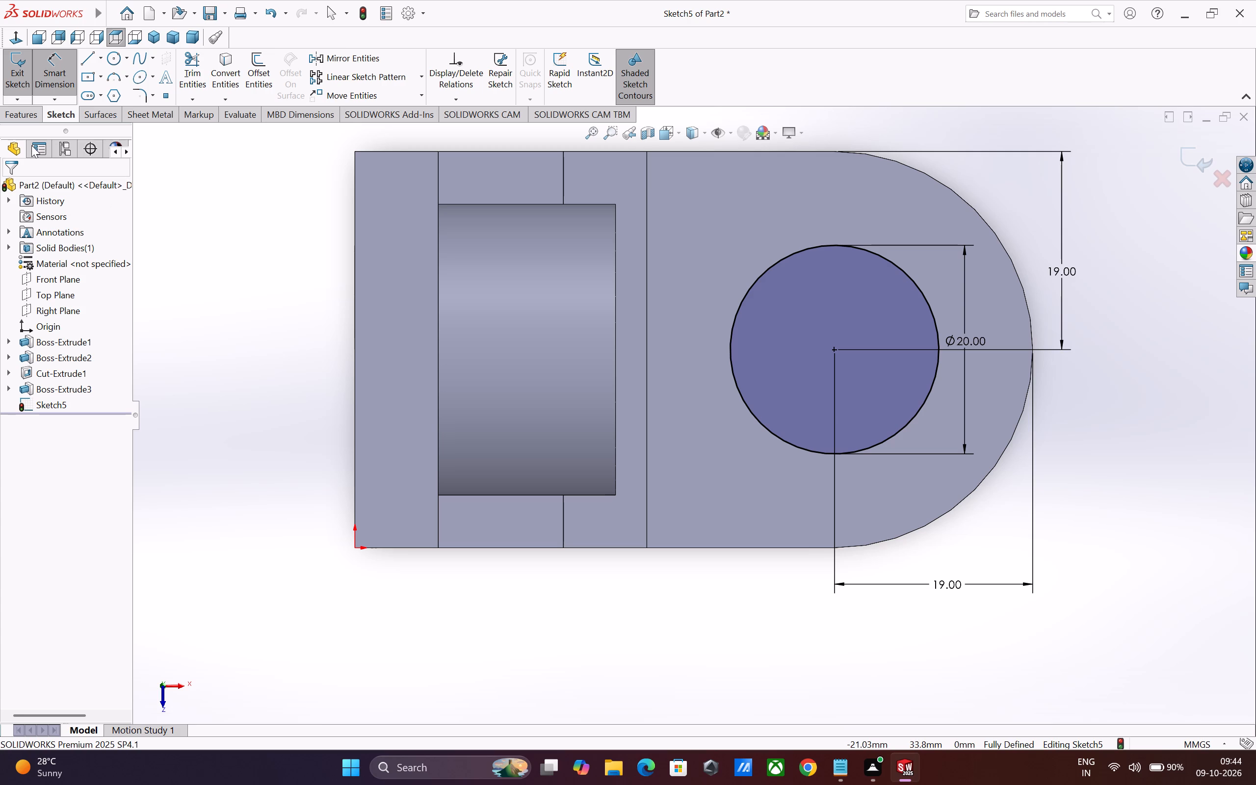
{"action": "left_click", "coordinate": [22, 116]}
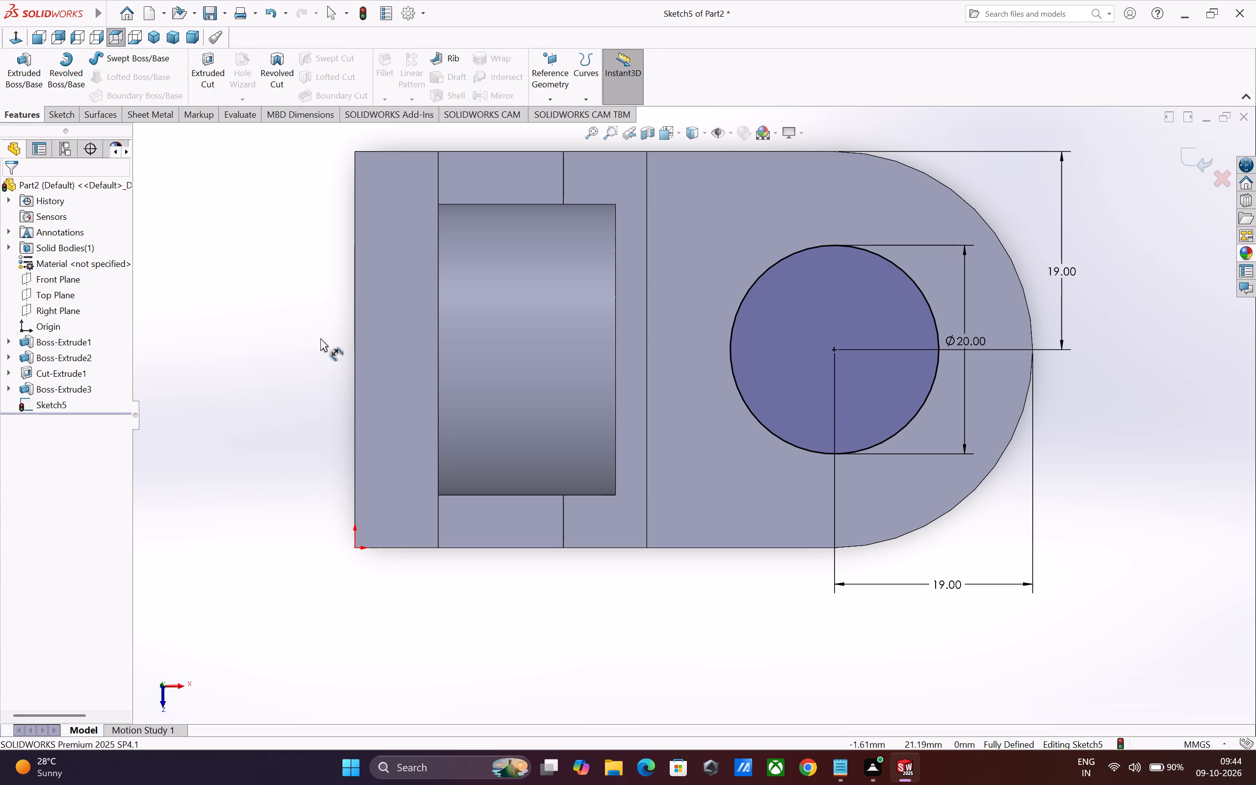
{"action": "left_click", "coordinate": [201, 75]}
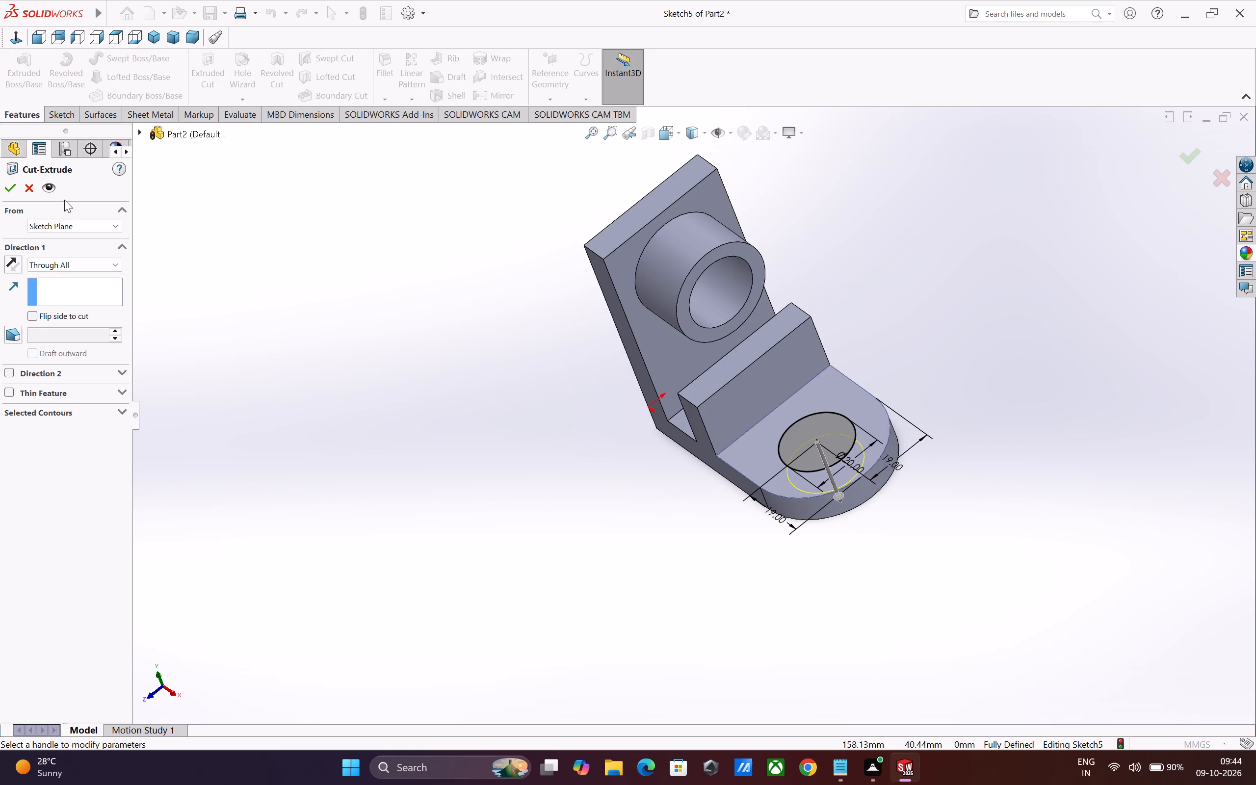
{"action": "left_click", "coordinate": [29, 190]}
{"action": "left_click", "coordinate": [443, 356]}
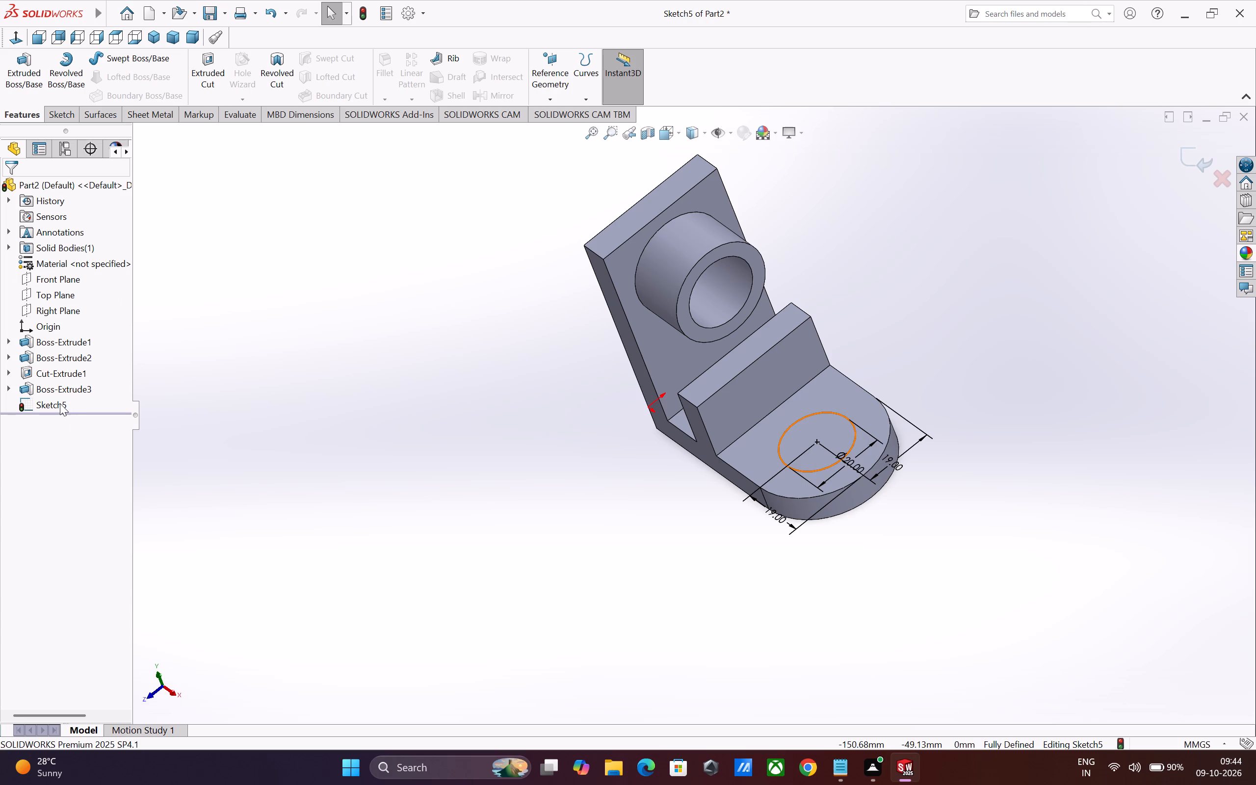
Exit the circle's sketch on the rounded base end and delete that sketch from the part.
{"action": "right_click", "coordinate": [58, 403]}
{"action": "left_click", "coordinate": [58, 402]}
{"action": "left_click", "coordinate": [58, 402]}
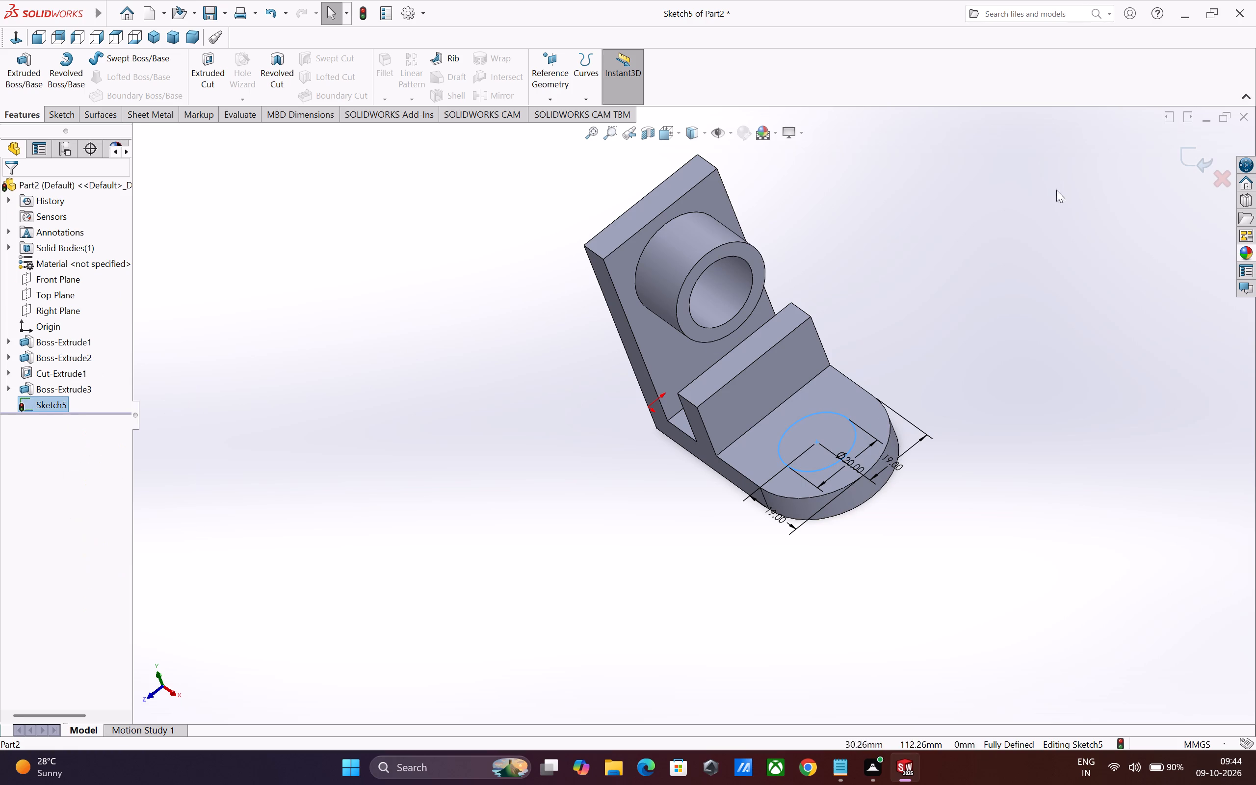
{"action": "left_click", "coordinate": [1211, 156]}
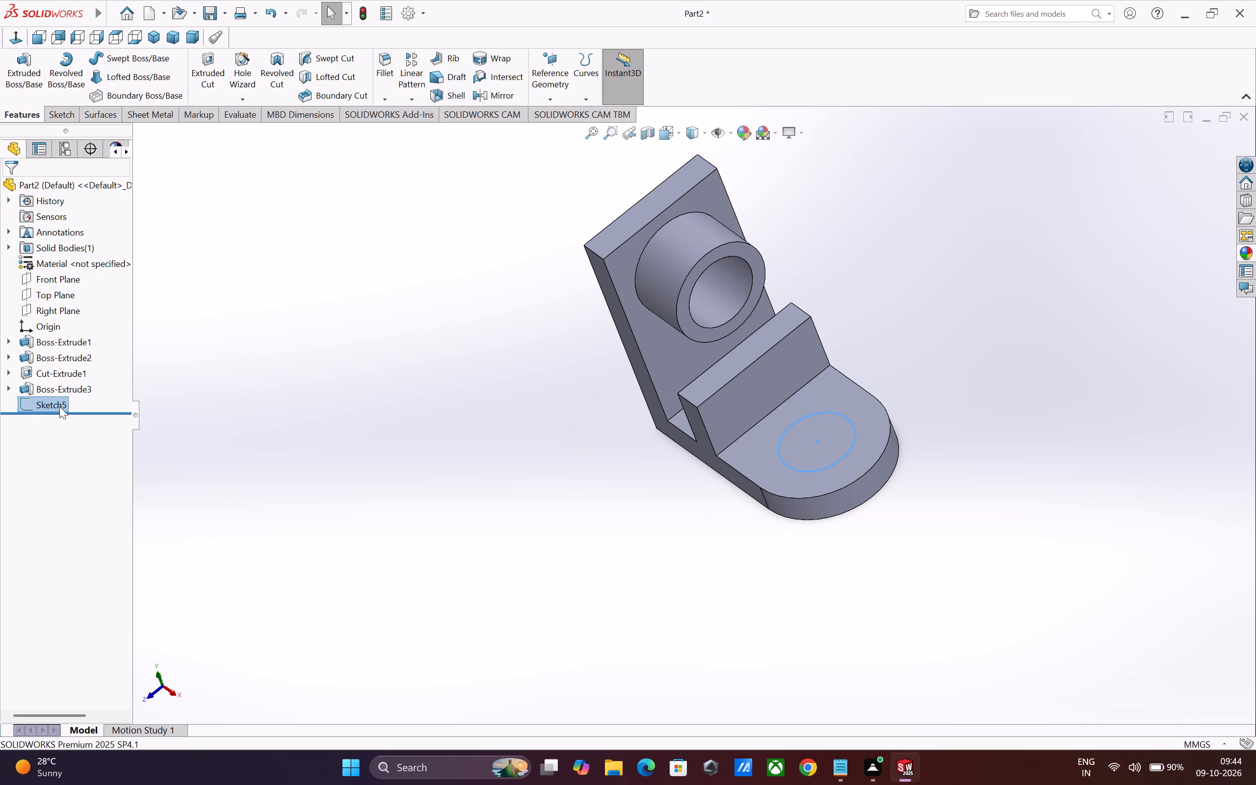
{"action": "left_click", "coordinate": [59, 406]}
{"action": "right_click", "coordinate": [62, 404]}
{"action": "left_click", "coordinate": [35, 445]}
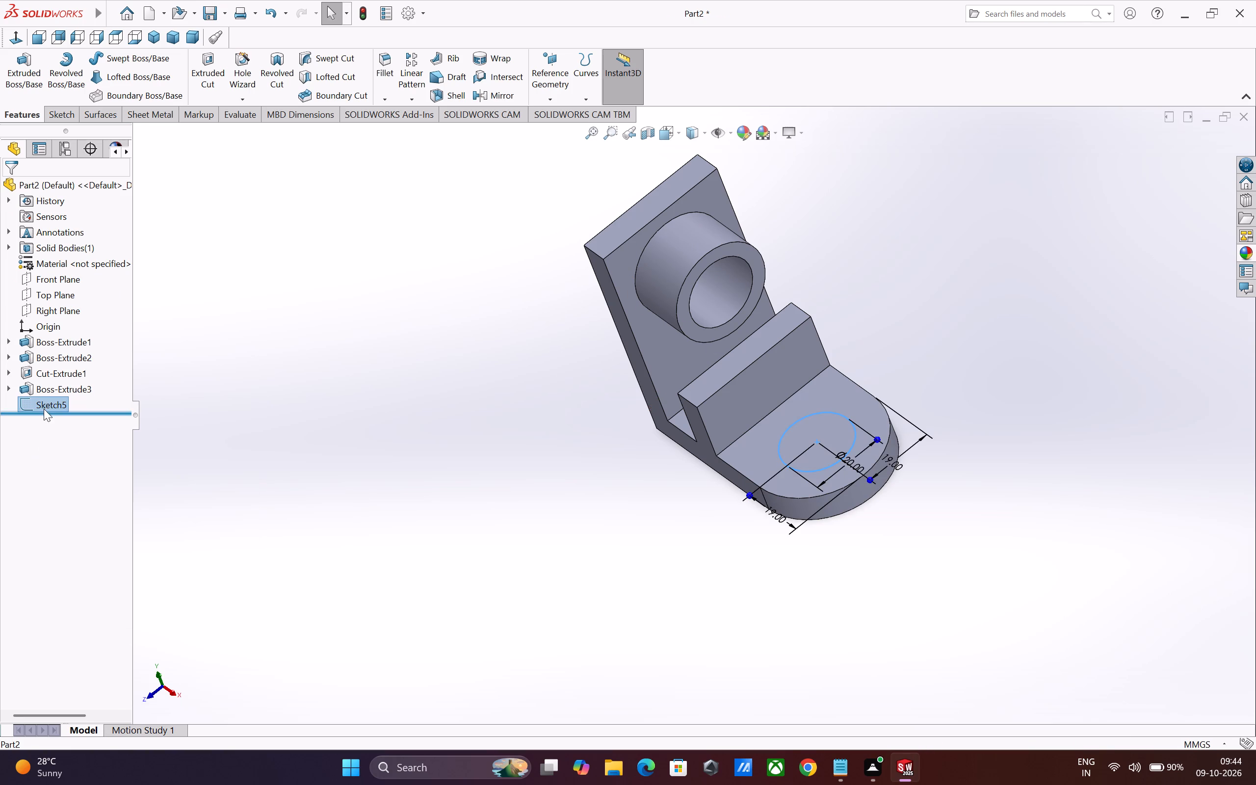
{"action": "right_click", "coordinate": [44, 406]}
{"action": "left_click", "coordinate": [94, 508]}
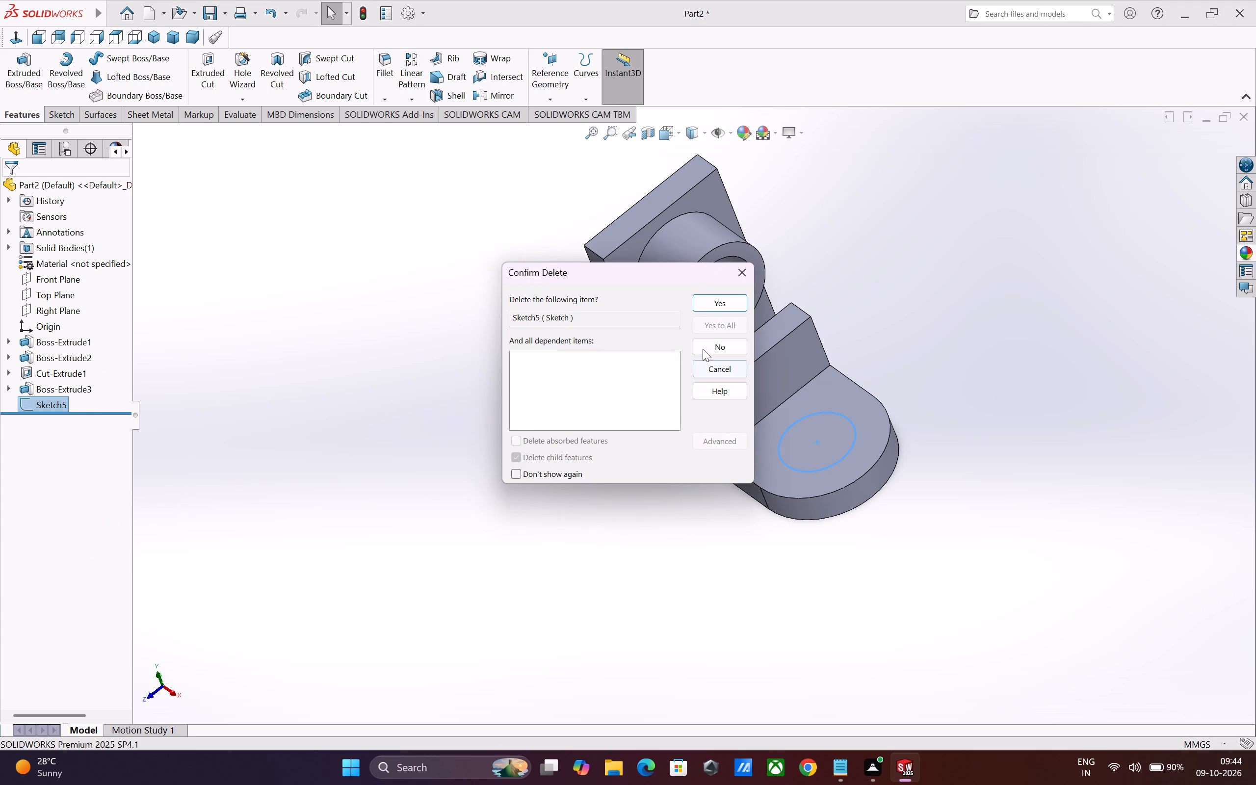
{"action": "left_click", "coordinate": [718, 306]}
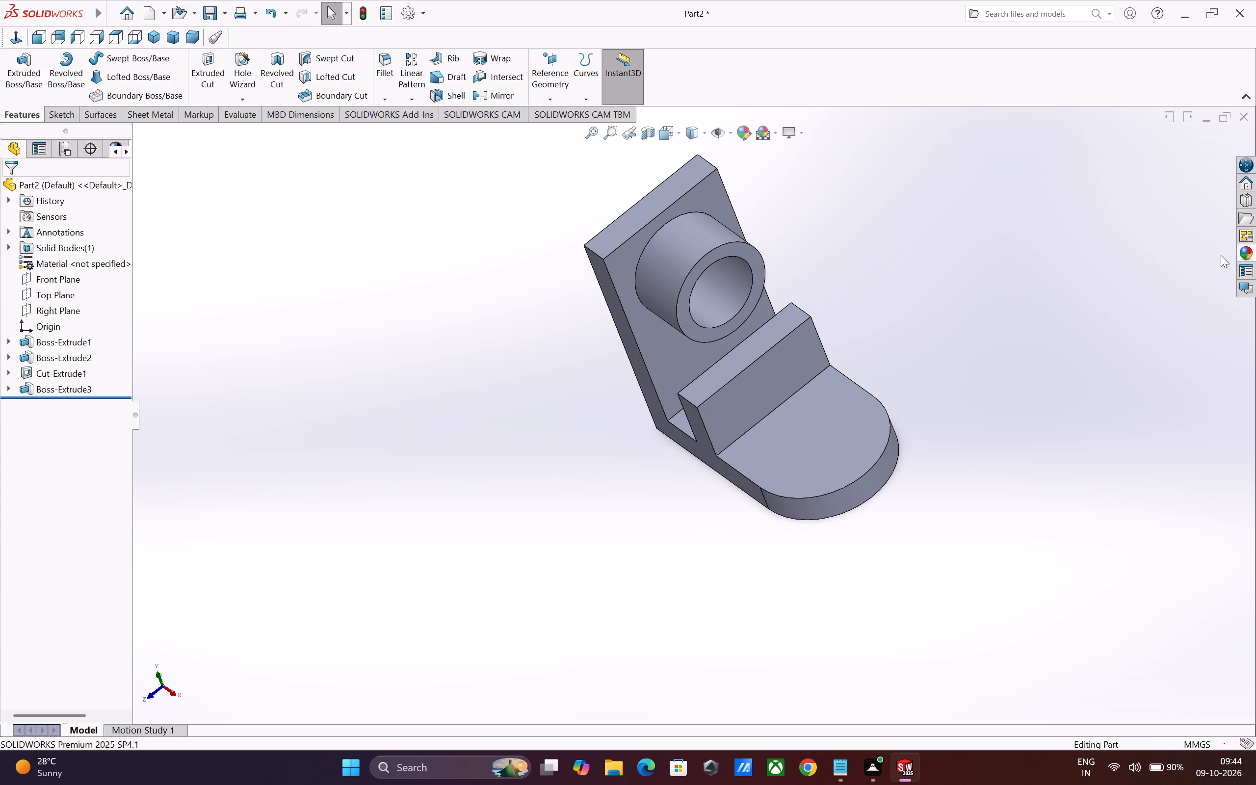
With the whole part selected, bring up the High Gloss plastic category of the appearance library.
{"action": "left_click", "coordinate": [1247, 253]}
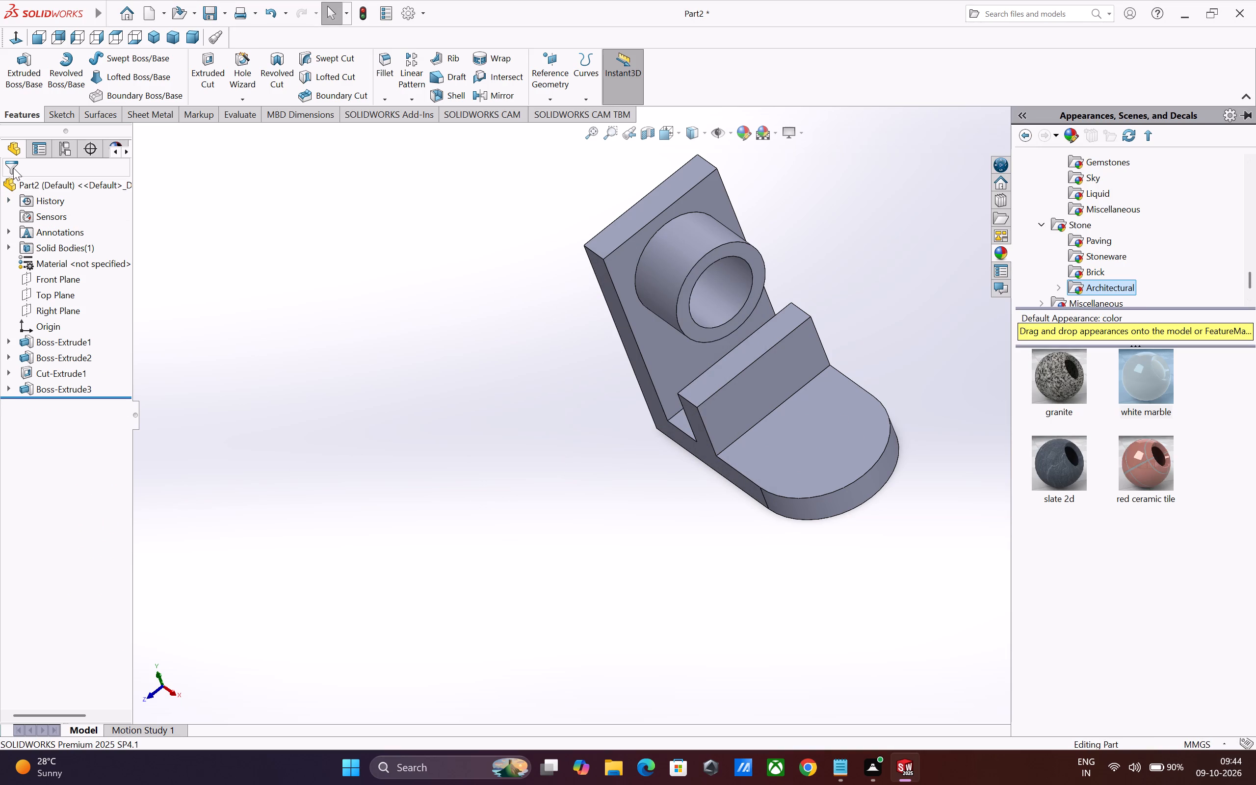
{"action": "double_click", "coordinate": [20, 184]}
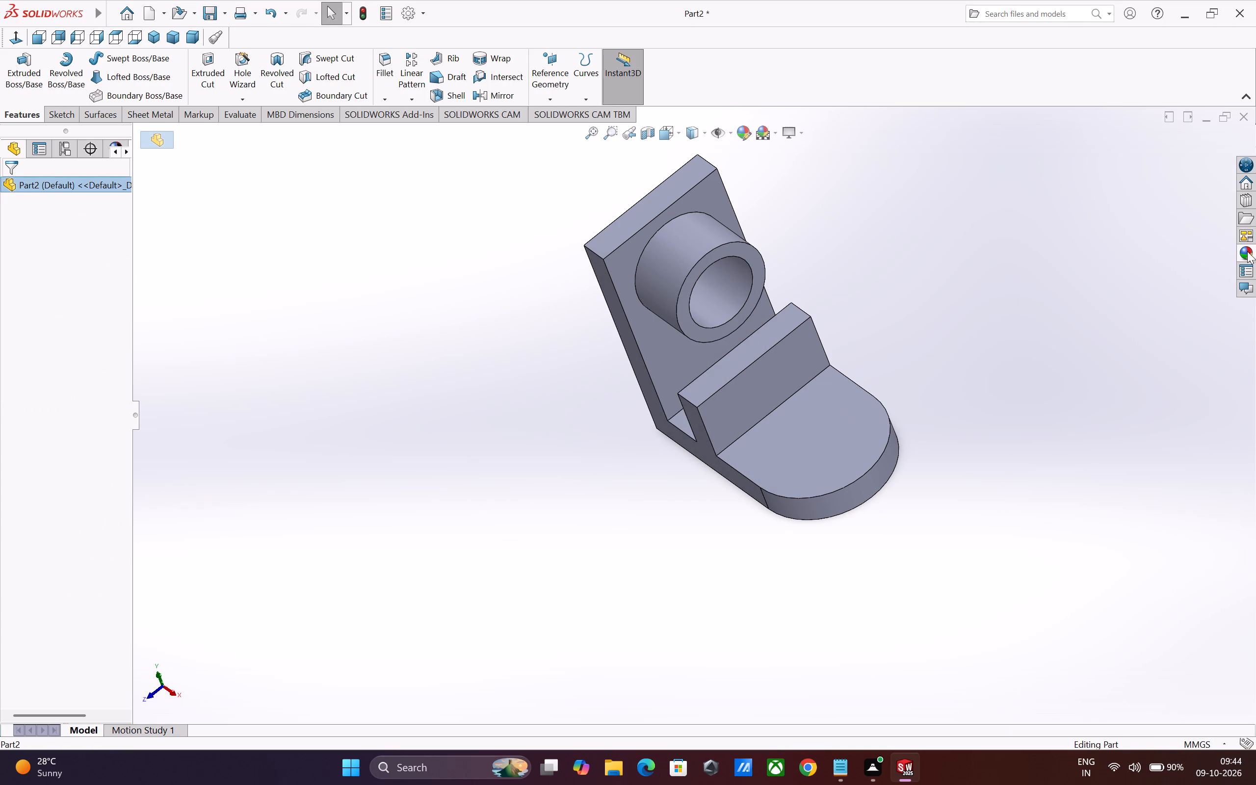
{"action": "left_click", "coordinate": [1247, 251]}
{"action": "scroll", "coordinate": [1111, 242], "scroll_direction": "up", "scroll_amount": 7}
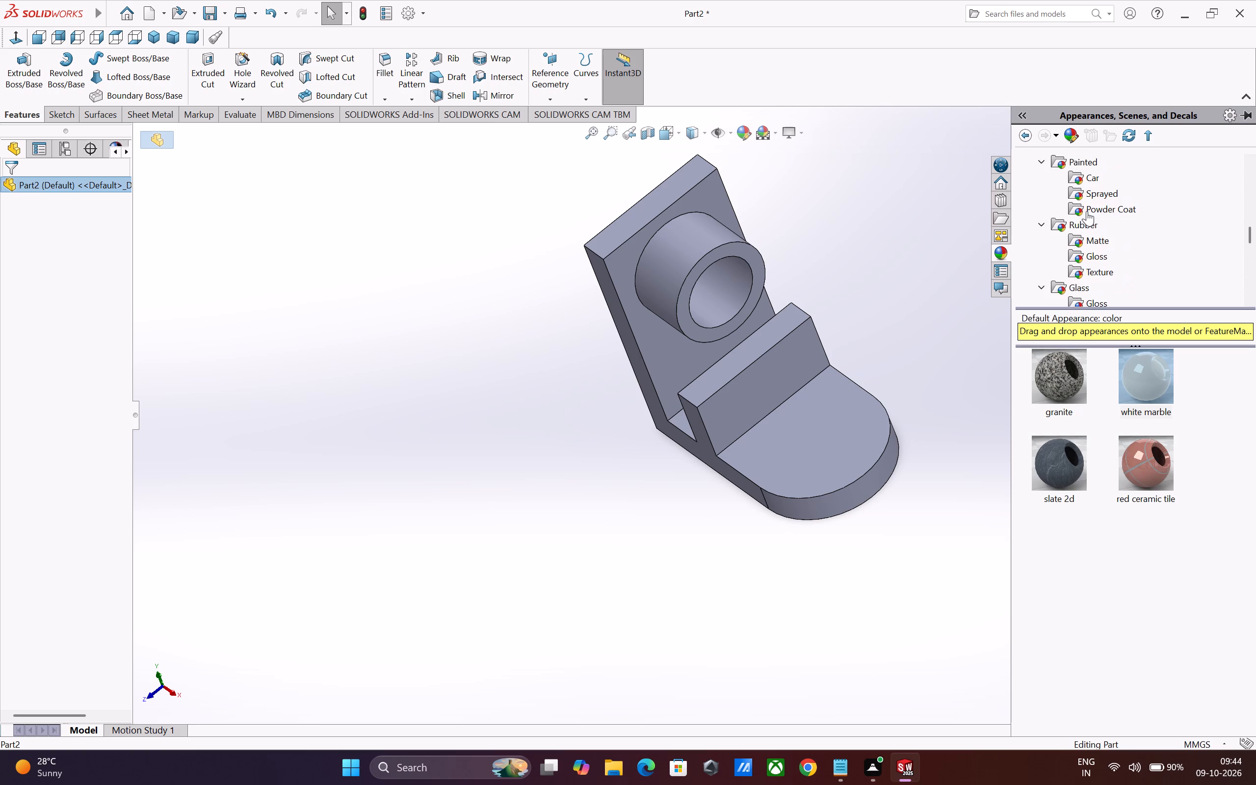
{"action": "scroll", "coordinate": [1087, 211], "scroll_direction": "up", "scroll_amount": 3}
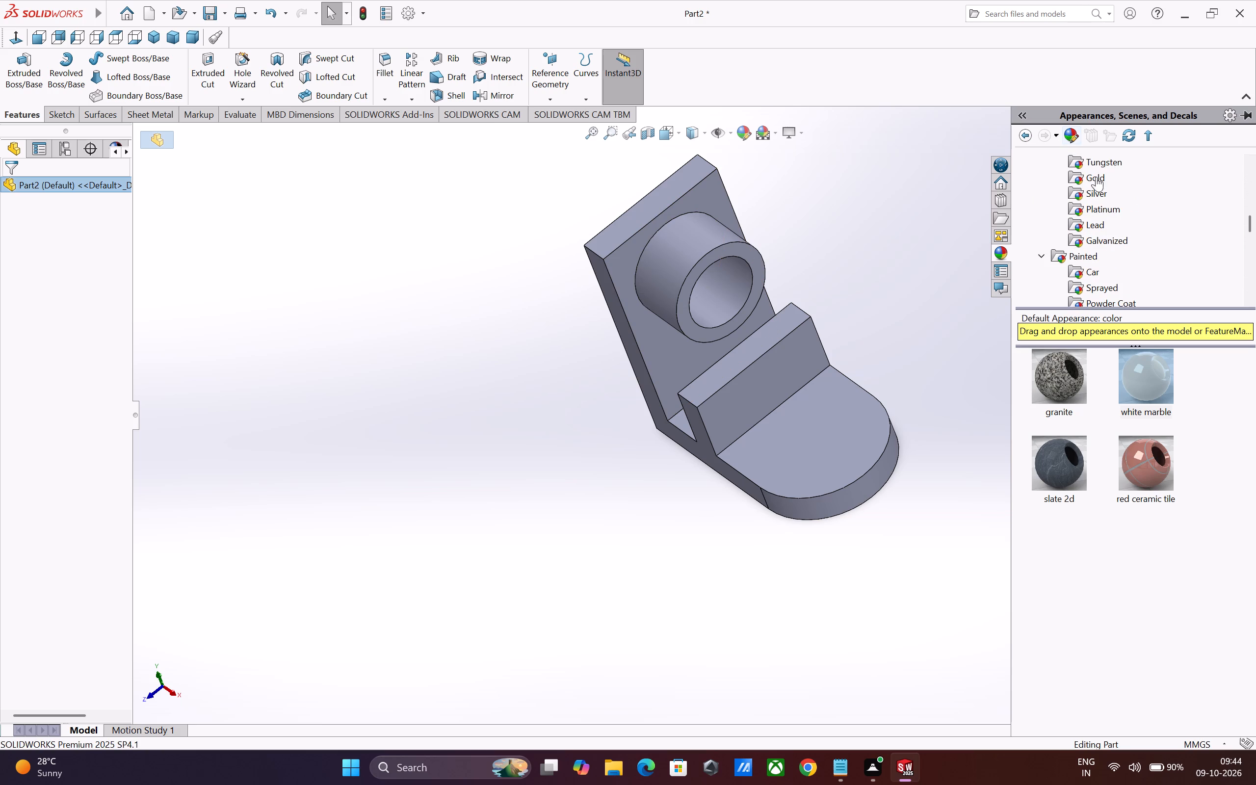
{"action": "scroll", "coordinate": [1102, 234], "scroll_direction": "up", "scroll_amount": 13}
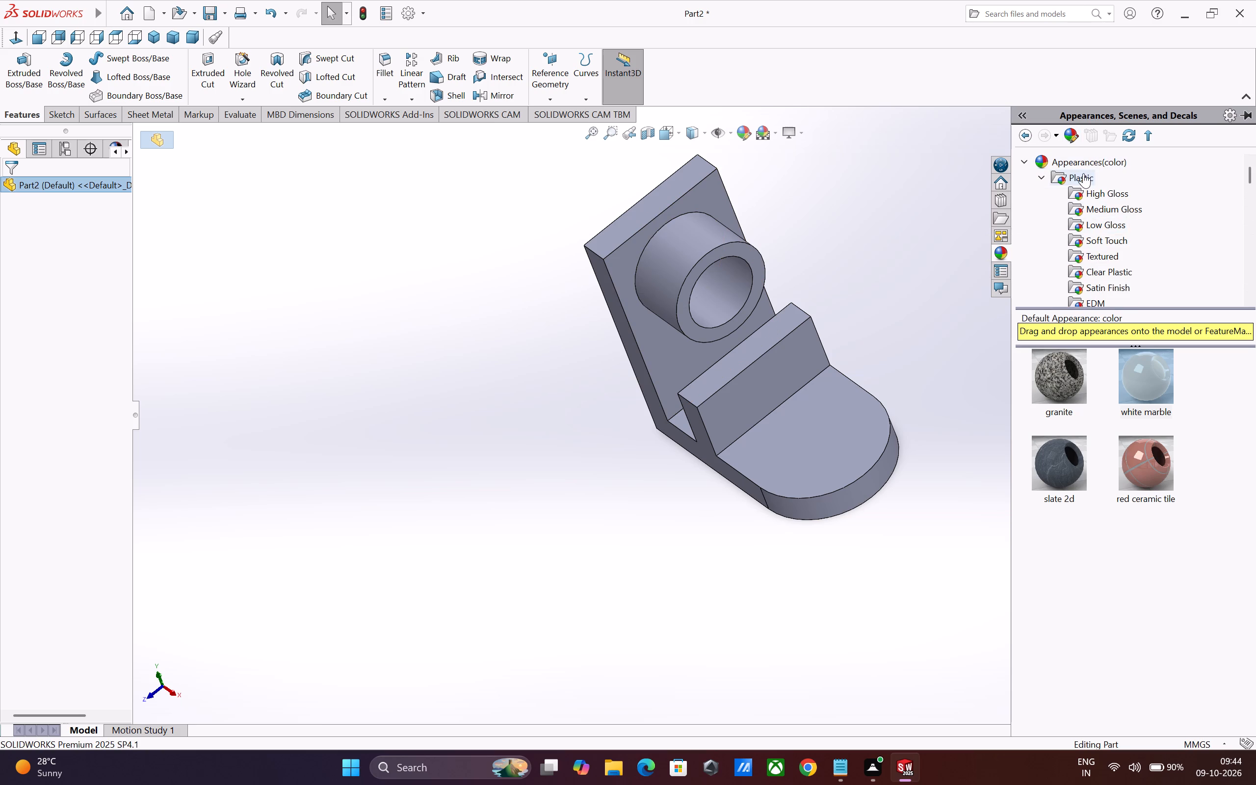
{"action": "left_click", "coordinate": [1077, 174]}
{"action": "left_click", "coordinate": [1116, 192]}
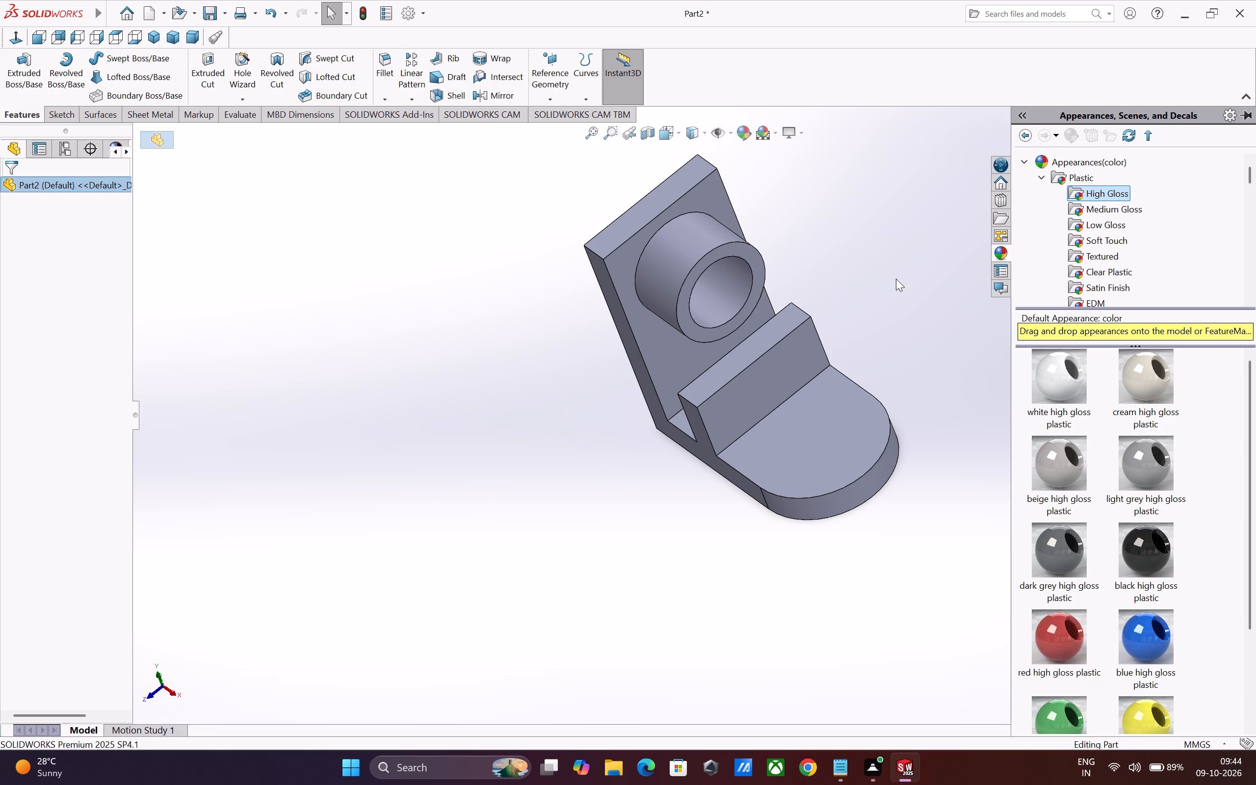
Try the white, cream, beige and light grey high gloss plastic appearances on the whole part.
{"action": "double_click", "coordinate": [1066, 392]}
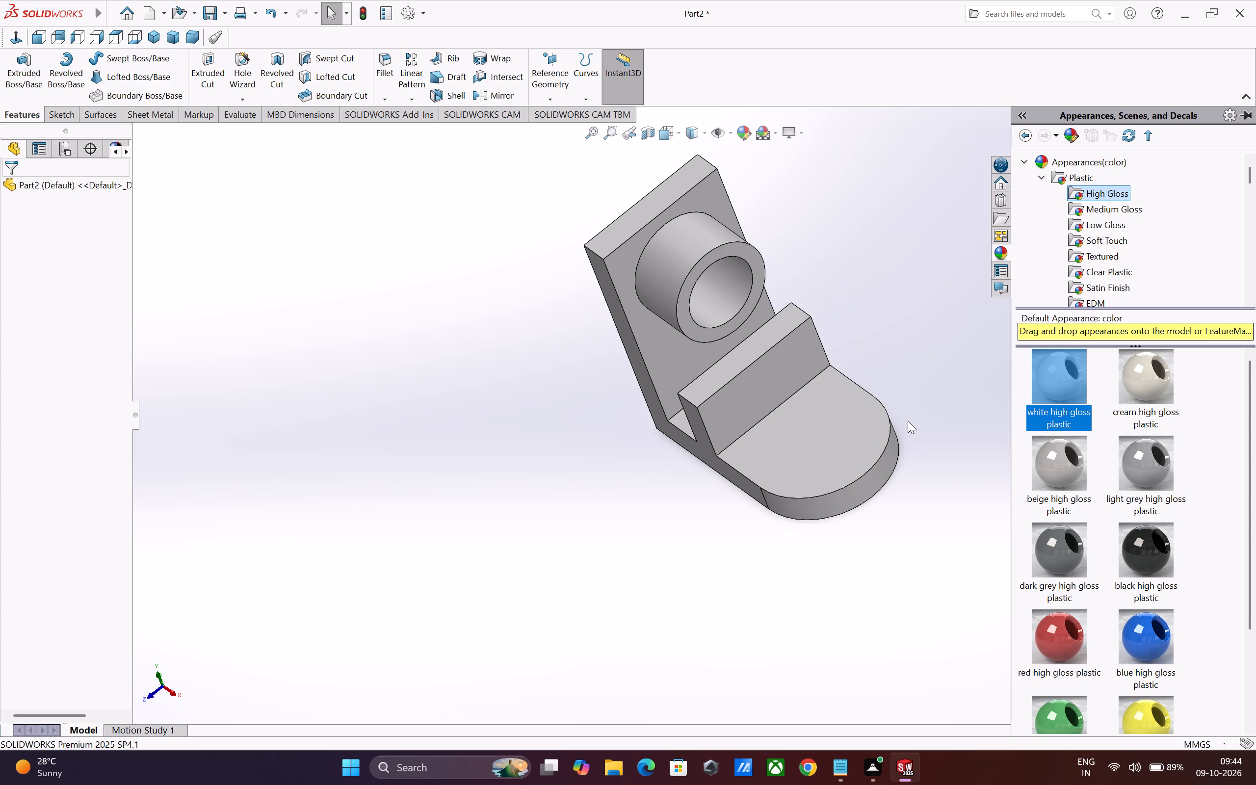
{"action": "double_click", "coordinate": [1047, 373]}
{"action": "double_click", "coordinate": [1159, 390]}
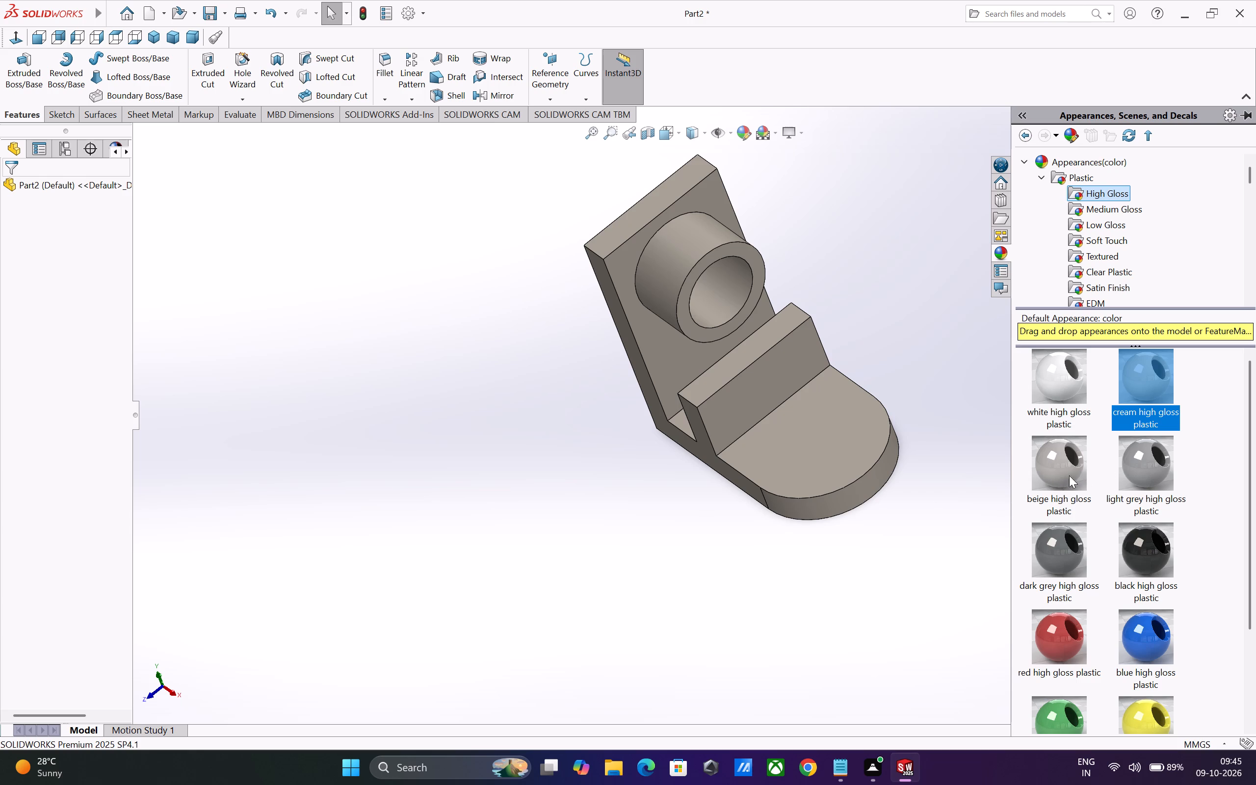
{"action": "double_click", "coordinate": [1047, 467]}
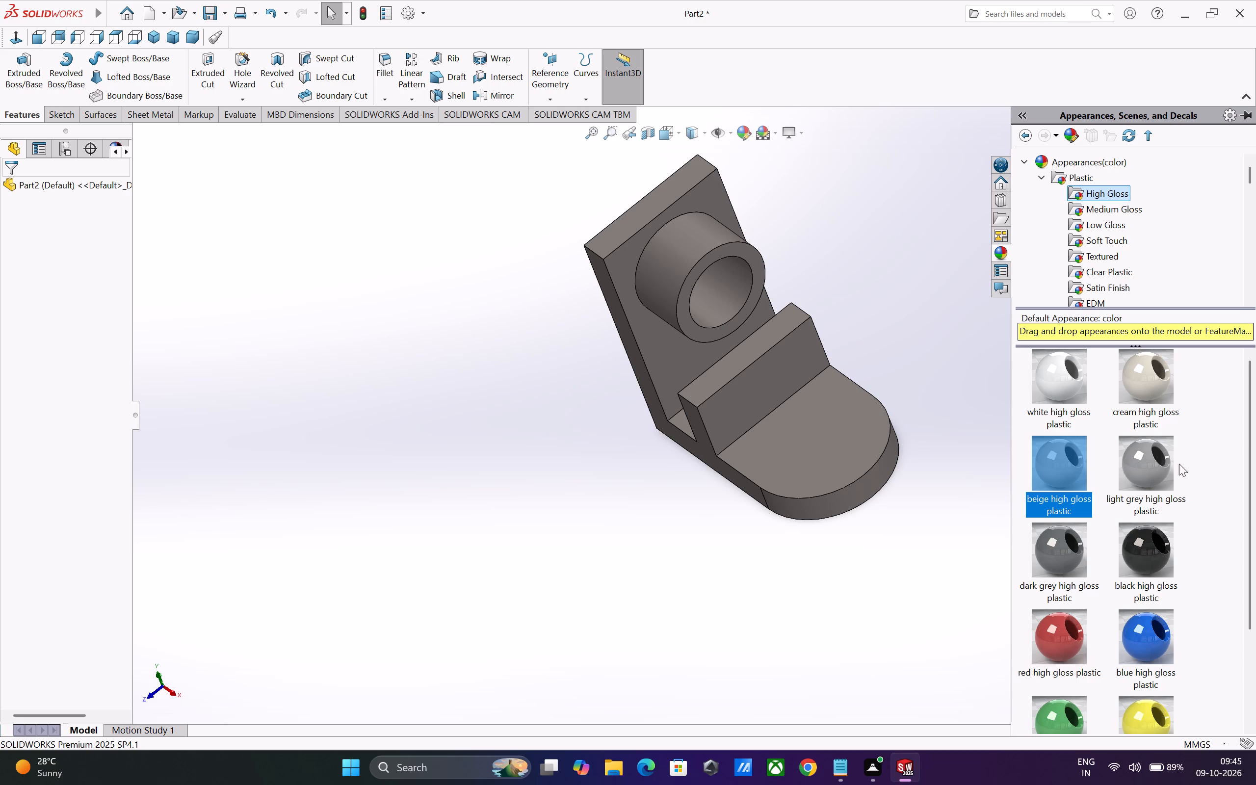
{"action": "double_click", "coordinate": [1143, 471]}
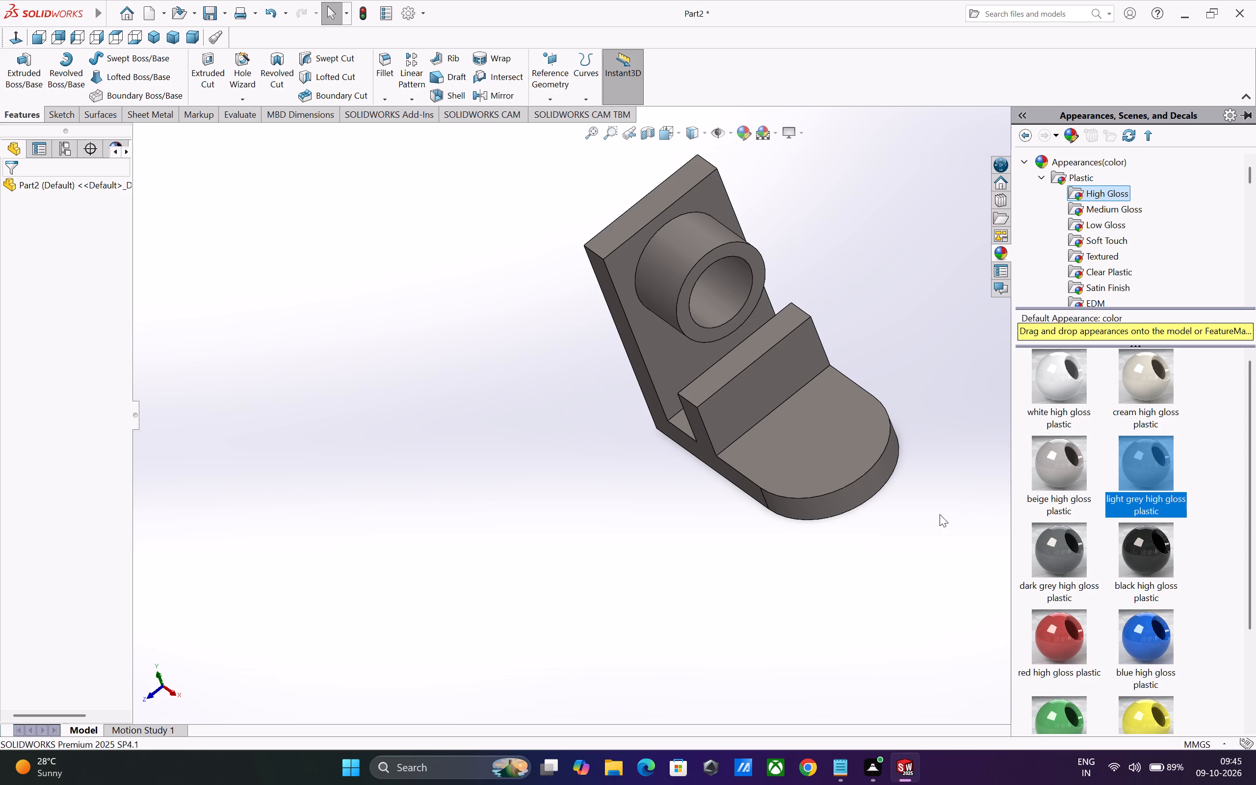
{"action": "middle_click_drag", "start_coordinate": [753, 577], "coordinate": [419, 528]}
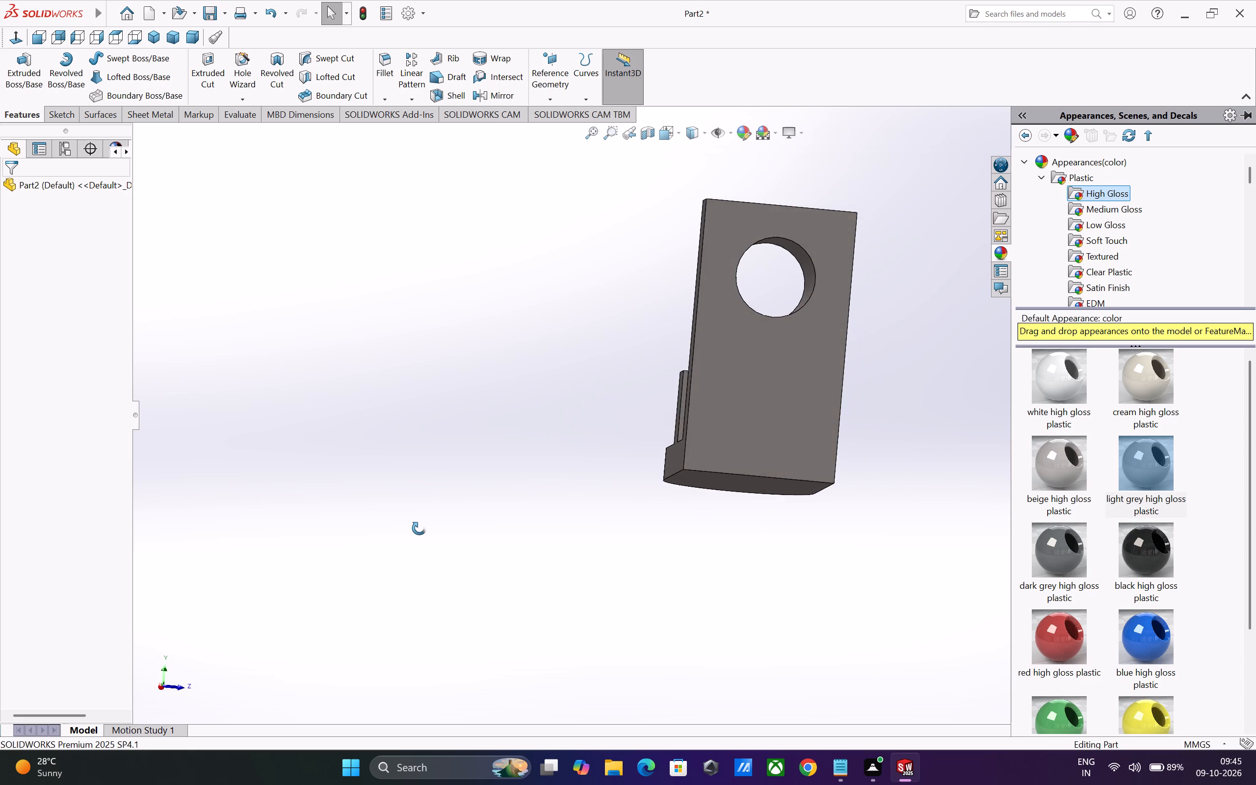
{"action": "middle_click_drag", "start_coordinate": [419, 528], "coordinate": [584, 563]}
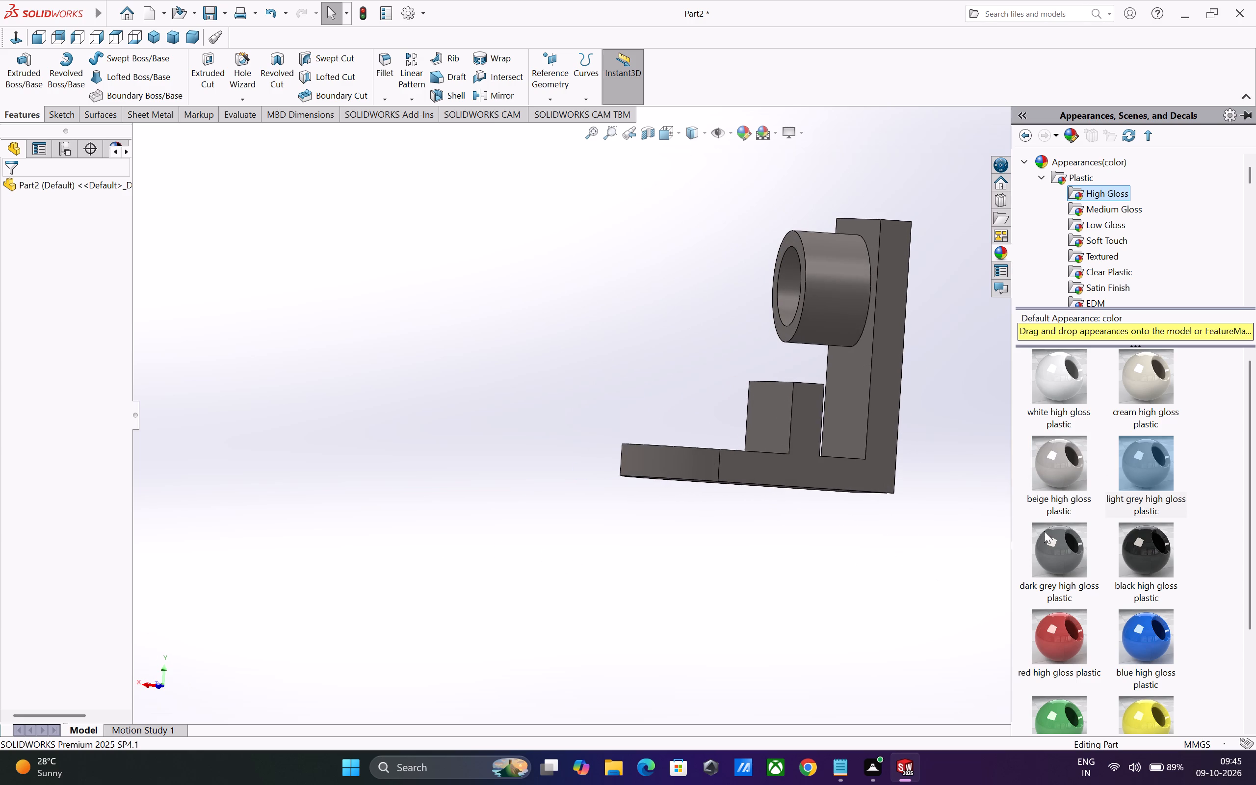
Apply the dark grey high gloss plastic appearance to the whole part and inspect it from several sides.
{"action": "double_click", "coordinate": [1065, 542]}
{"action": "triple_click", "coordinate": [1049, 554]}
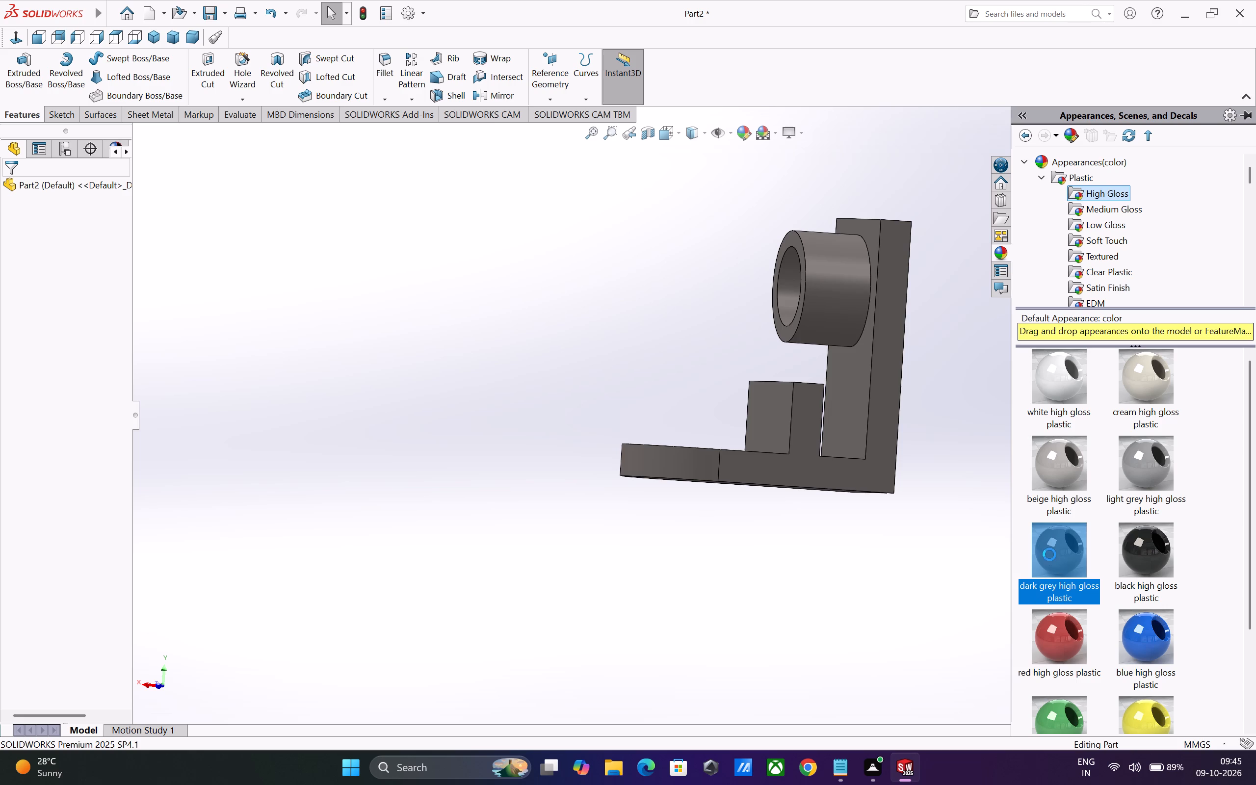
{"action": "middle_click_drag", "start_coordinate": [775, 576], "coordinate": [921, 587]}
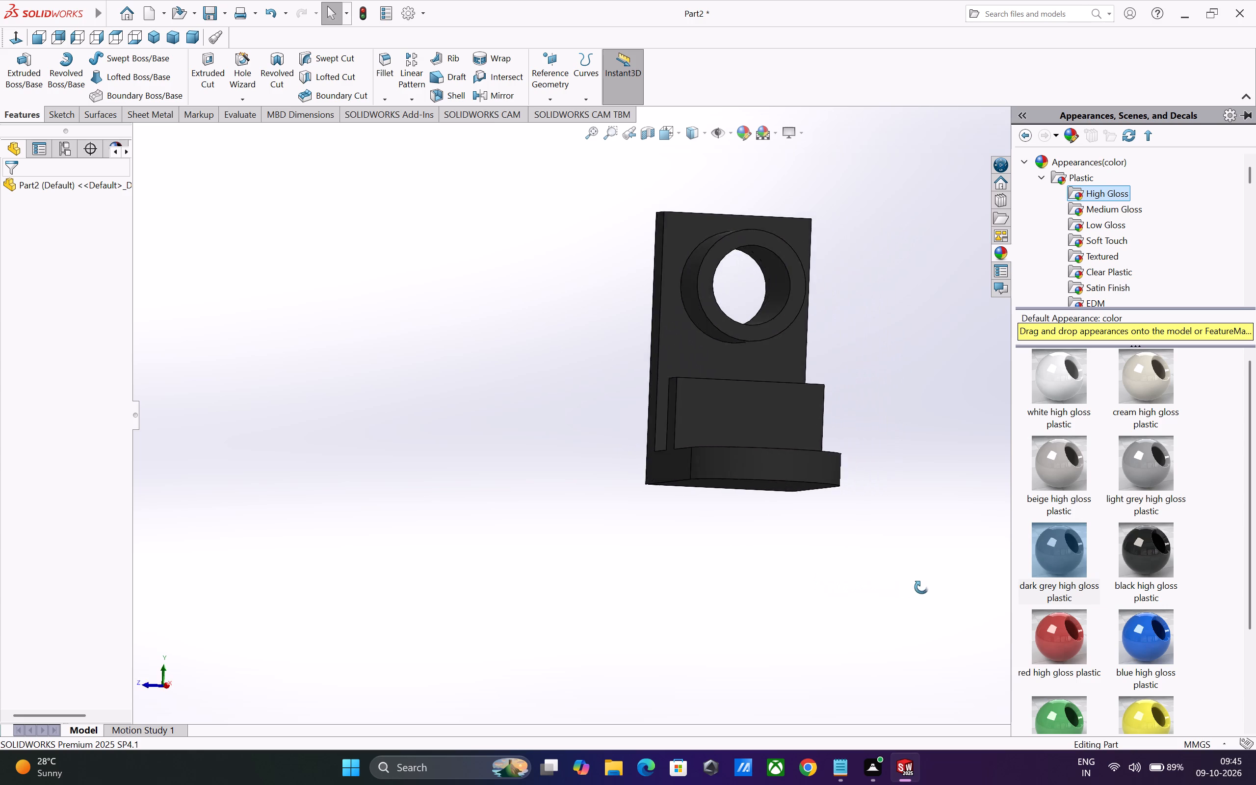
{"action": "middle_click_drag", "start_coordinate": [921, 587], "coordinate": [774, 584]}
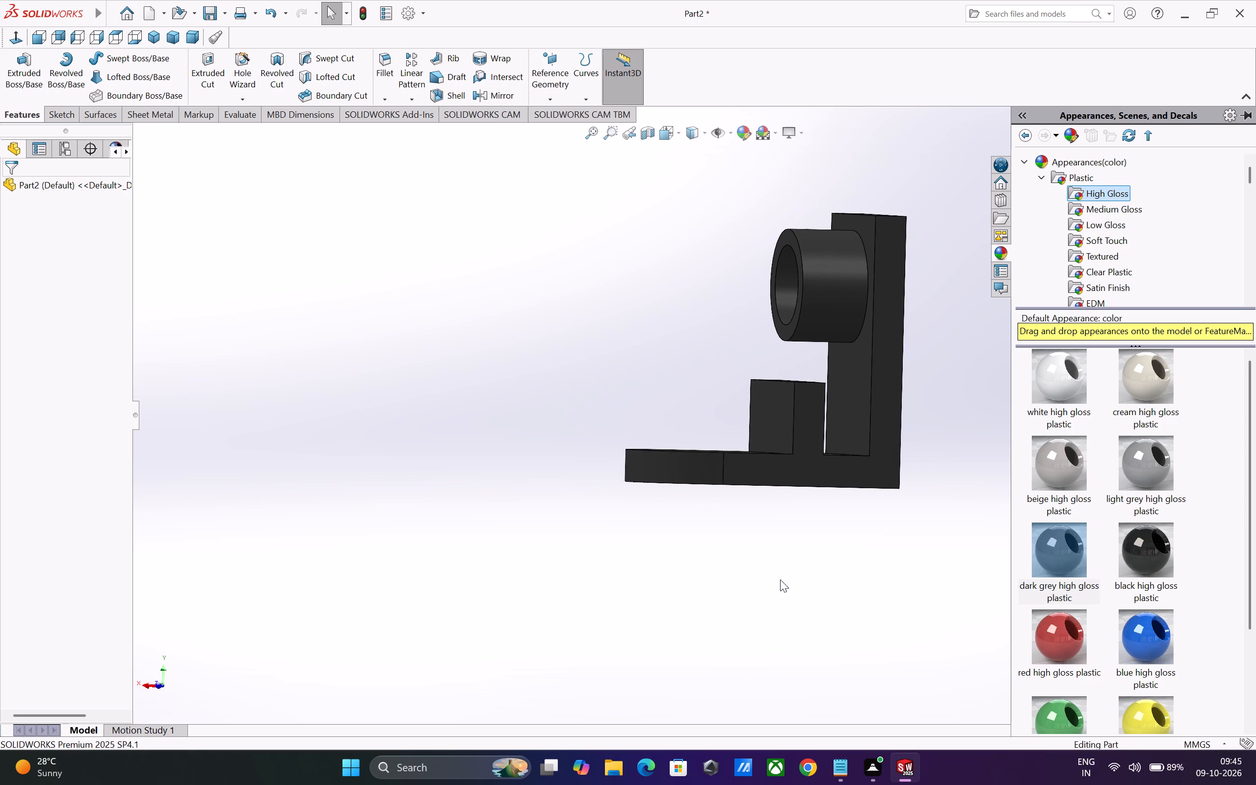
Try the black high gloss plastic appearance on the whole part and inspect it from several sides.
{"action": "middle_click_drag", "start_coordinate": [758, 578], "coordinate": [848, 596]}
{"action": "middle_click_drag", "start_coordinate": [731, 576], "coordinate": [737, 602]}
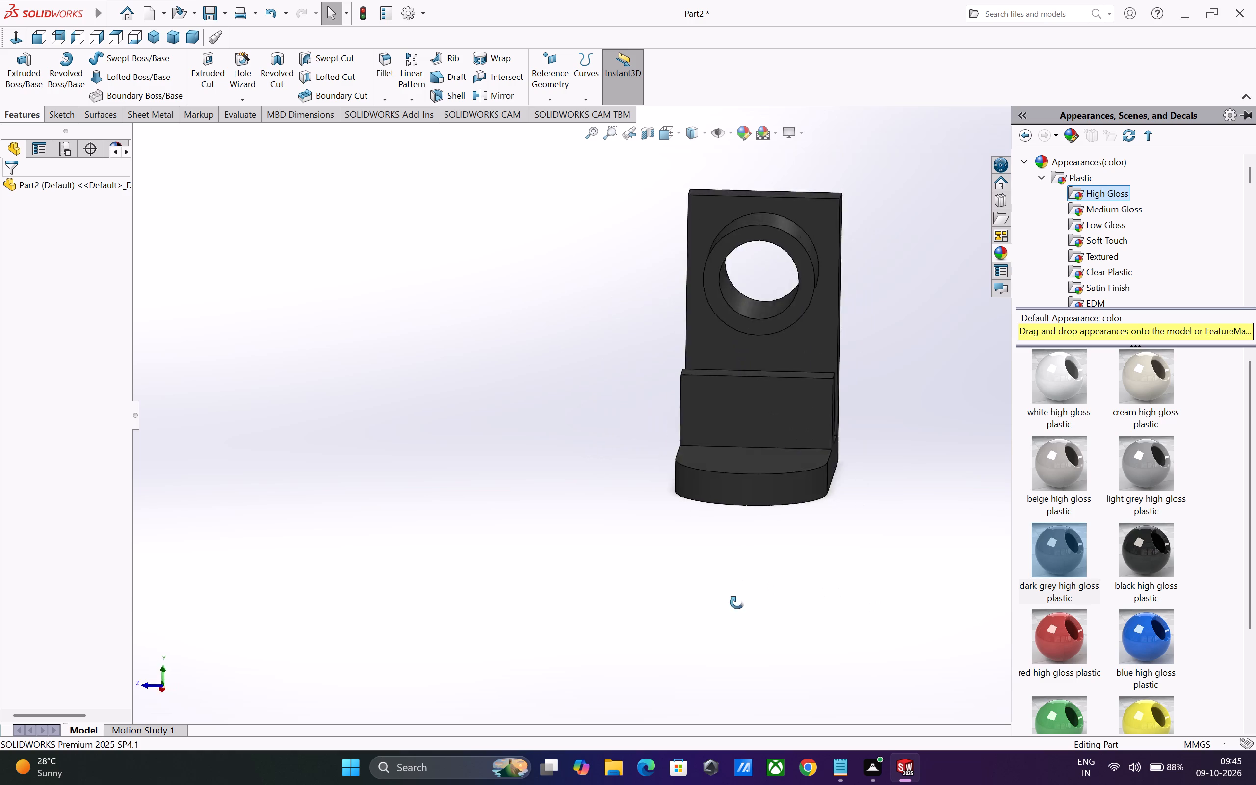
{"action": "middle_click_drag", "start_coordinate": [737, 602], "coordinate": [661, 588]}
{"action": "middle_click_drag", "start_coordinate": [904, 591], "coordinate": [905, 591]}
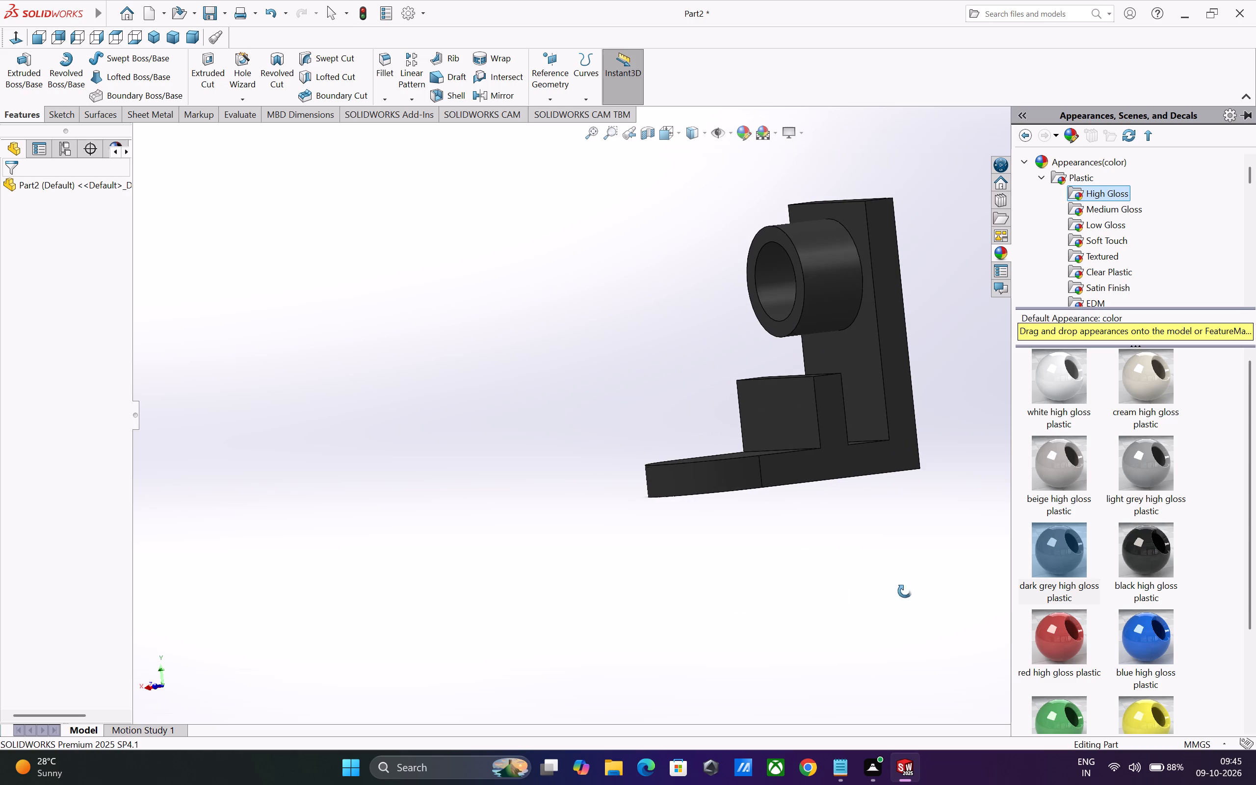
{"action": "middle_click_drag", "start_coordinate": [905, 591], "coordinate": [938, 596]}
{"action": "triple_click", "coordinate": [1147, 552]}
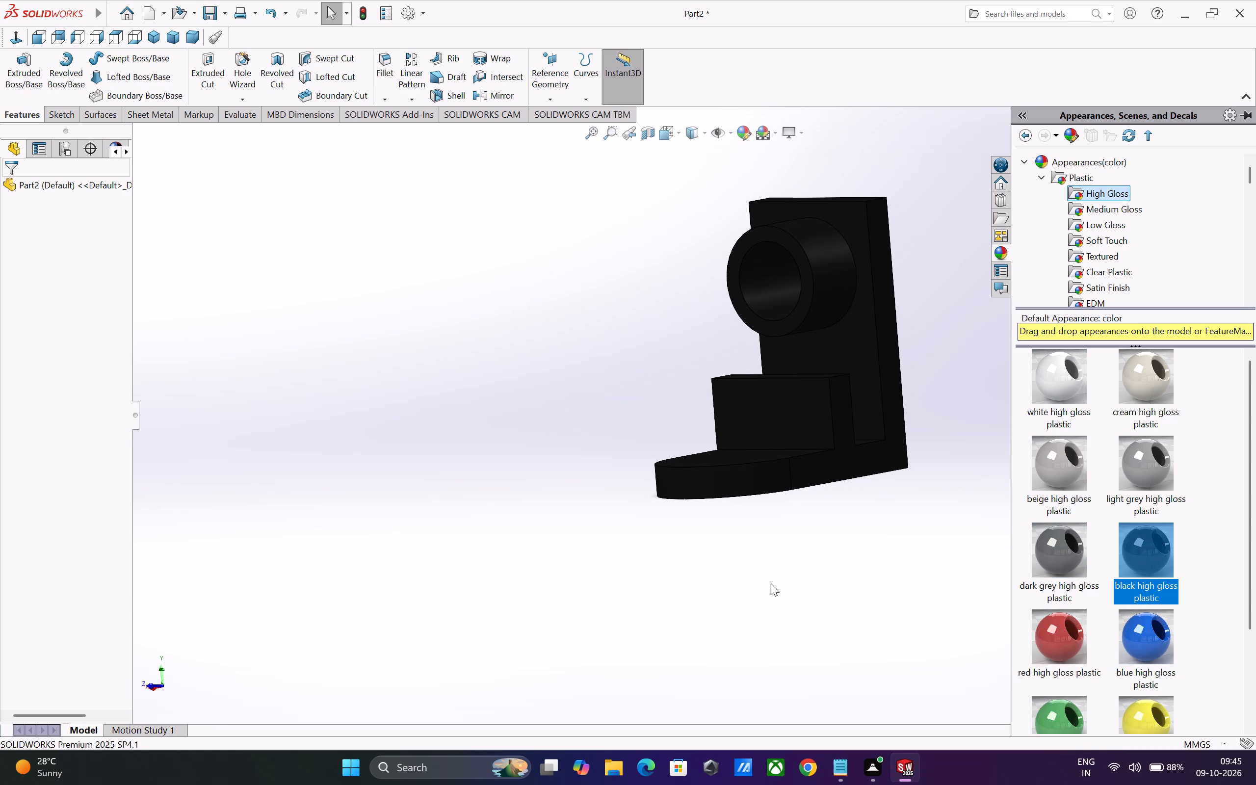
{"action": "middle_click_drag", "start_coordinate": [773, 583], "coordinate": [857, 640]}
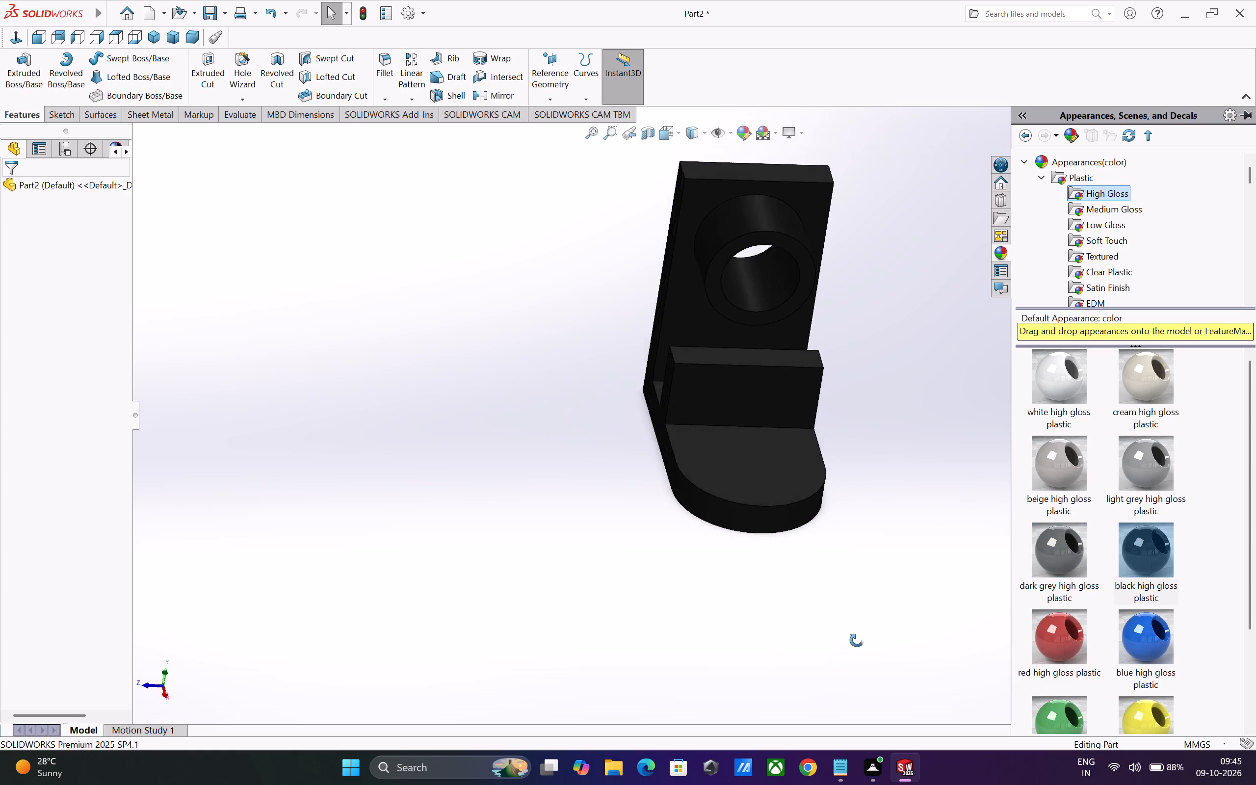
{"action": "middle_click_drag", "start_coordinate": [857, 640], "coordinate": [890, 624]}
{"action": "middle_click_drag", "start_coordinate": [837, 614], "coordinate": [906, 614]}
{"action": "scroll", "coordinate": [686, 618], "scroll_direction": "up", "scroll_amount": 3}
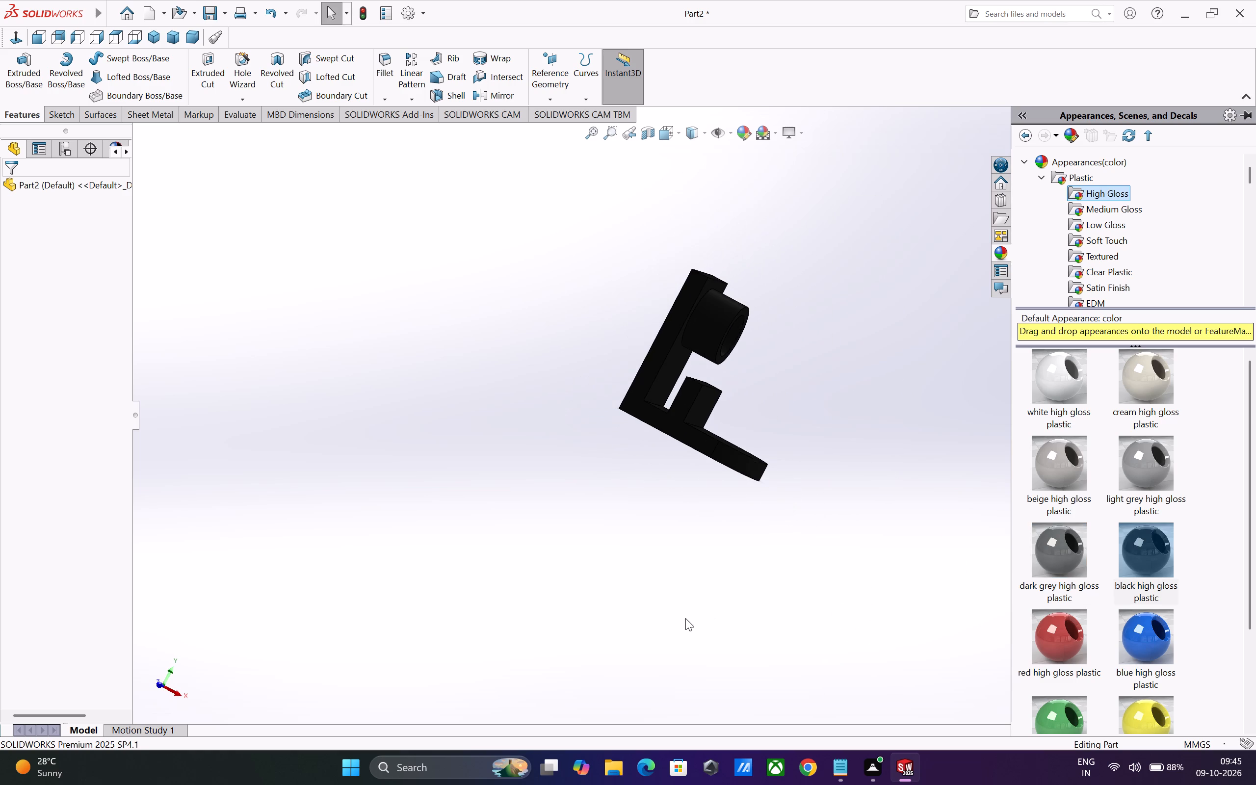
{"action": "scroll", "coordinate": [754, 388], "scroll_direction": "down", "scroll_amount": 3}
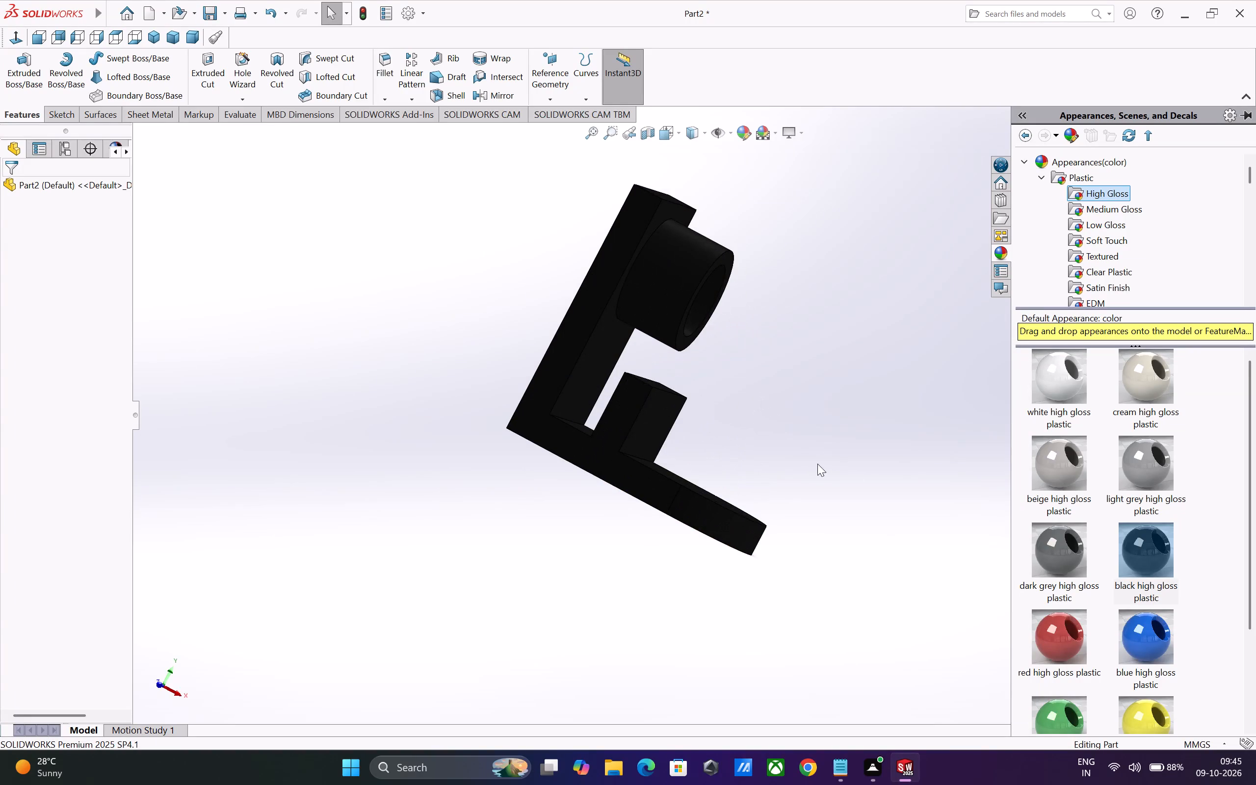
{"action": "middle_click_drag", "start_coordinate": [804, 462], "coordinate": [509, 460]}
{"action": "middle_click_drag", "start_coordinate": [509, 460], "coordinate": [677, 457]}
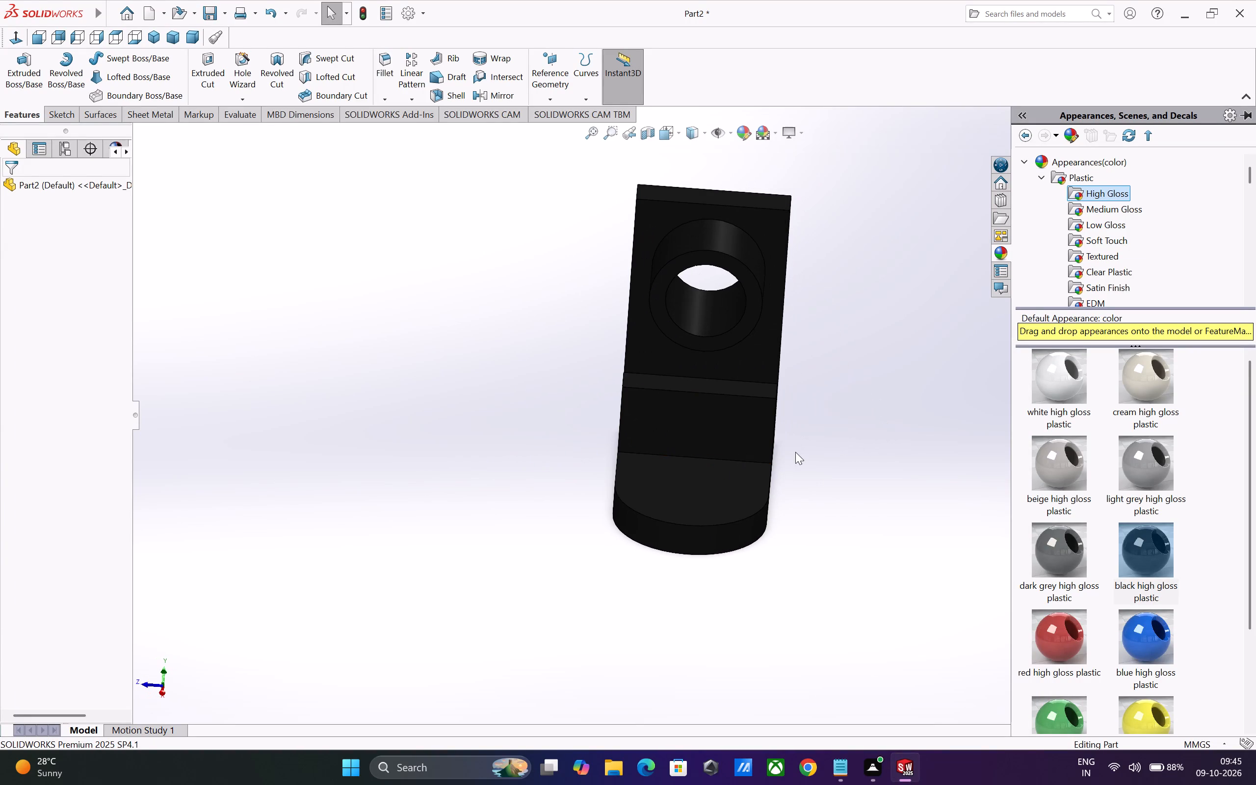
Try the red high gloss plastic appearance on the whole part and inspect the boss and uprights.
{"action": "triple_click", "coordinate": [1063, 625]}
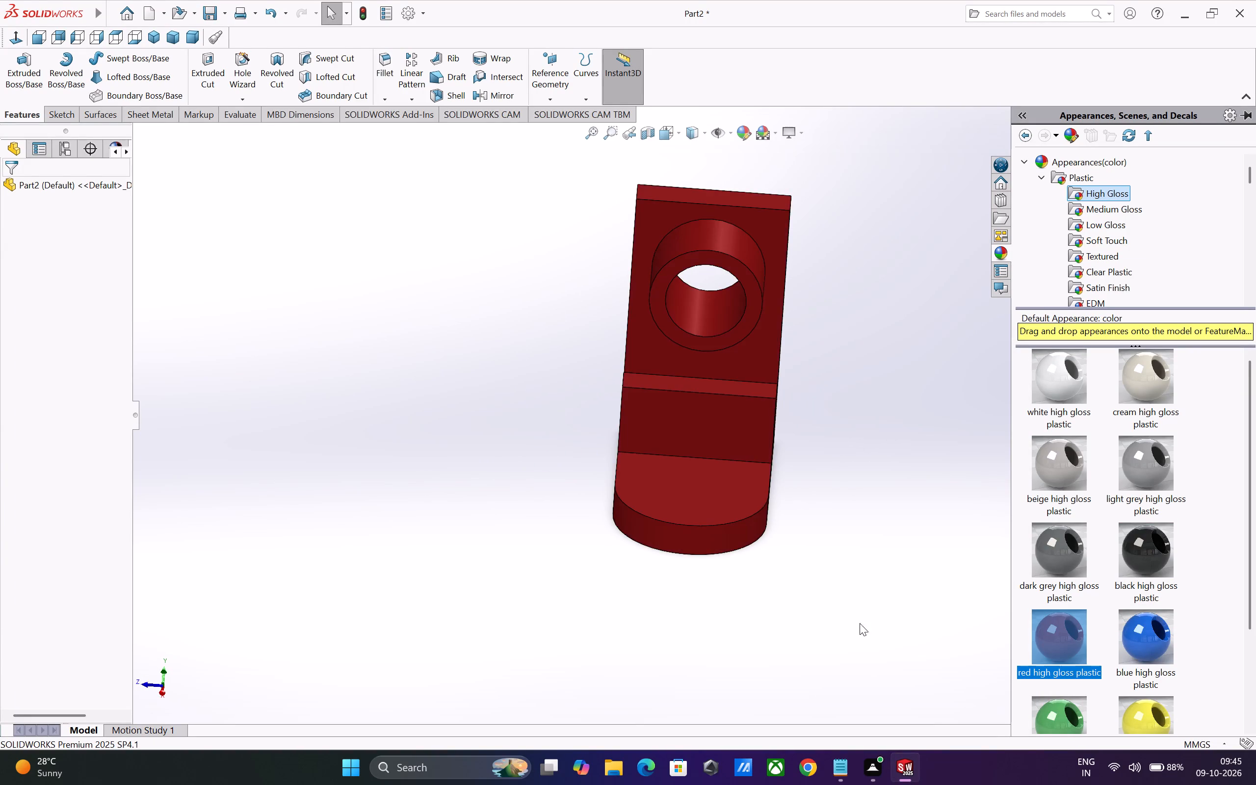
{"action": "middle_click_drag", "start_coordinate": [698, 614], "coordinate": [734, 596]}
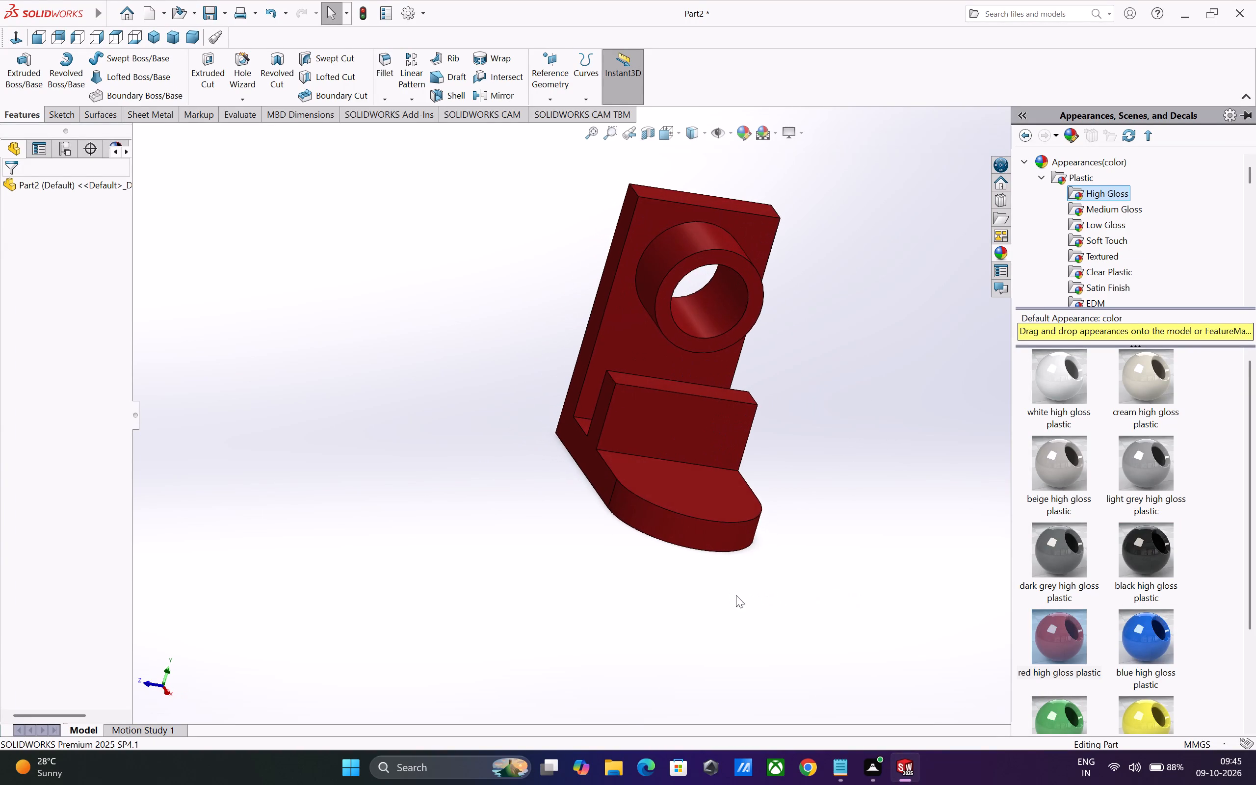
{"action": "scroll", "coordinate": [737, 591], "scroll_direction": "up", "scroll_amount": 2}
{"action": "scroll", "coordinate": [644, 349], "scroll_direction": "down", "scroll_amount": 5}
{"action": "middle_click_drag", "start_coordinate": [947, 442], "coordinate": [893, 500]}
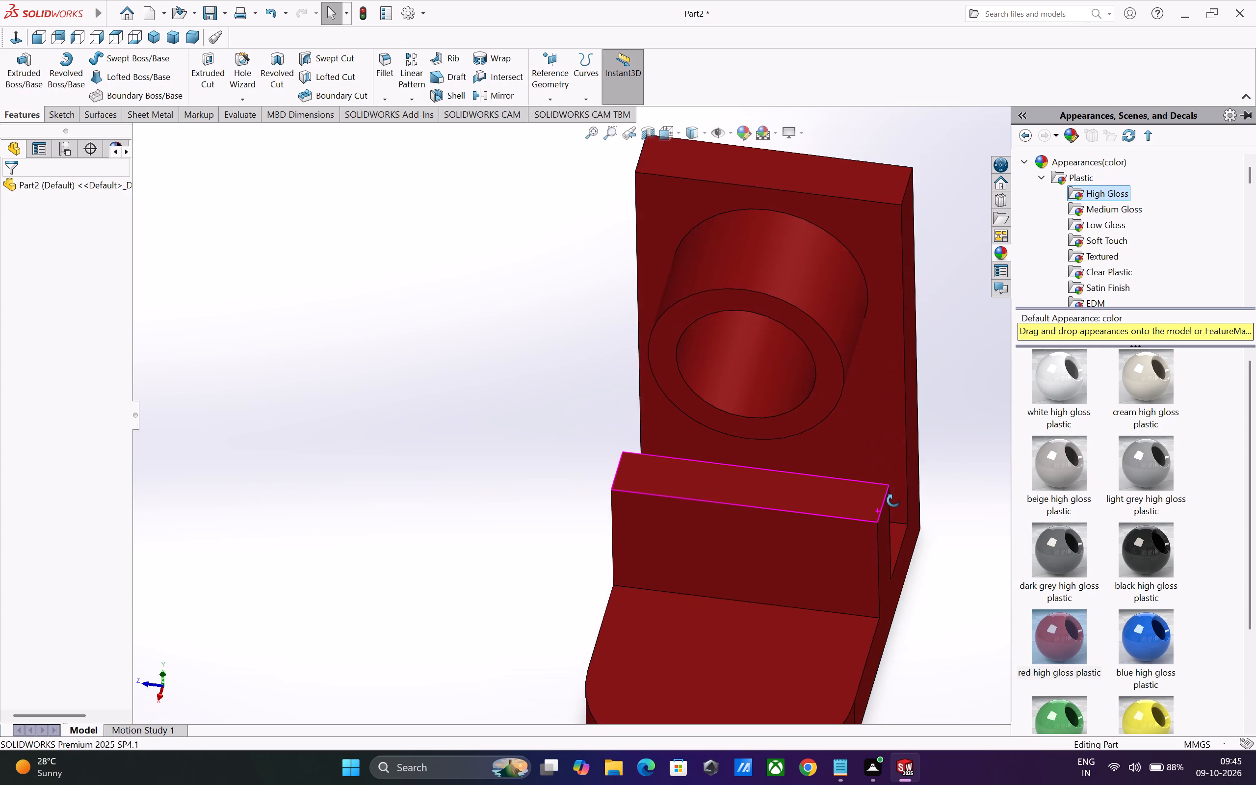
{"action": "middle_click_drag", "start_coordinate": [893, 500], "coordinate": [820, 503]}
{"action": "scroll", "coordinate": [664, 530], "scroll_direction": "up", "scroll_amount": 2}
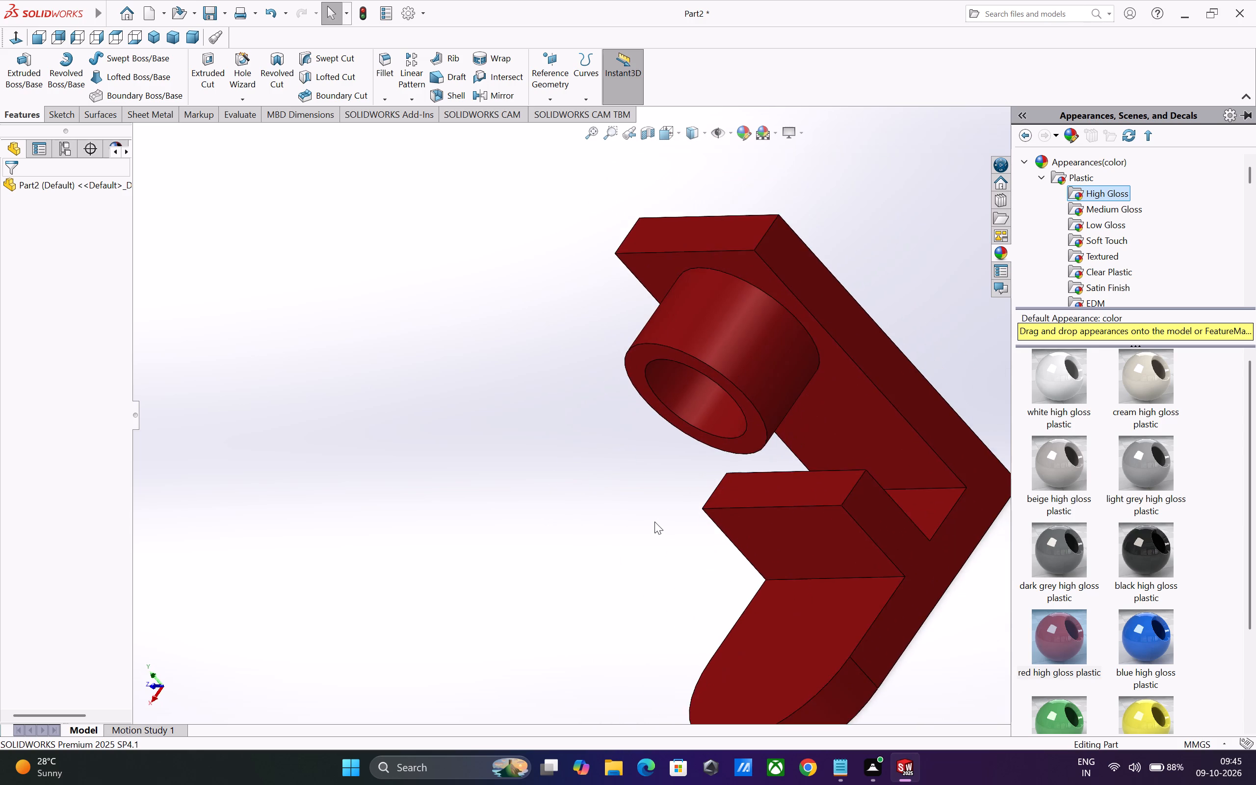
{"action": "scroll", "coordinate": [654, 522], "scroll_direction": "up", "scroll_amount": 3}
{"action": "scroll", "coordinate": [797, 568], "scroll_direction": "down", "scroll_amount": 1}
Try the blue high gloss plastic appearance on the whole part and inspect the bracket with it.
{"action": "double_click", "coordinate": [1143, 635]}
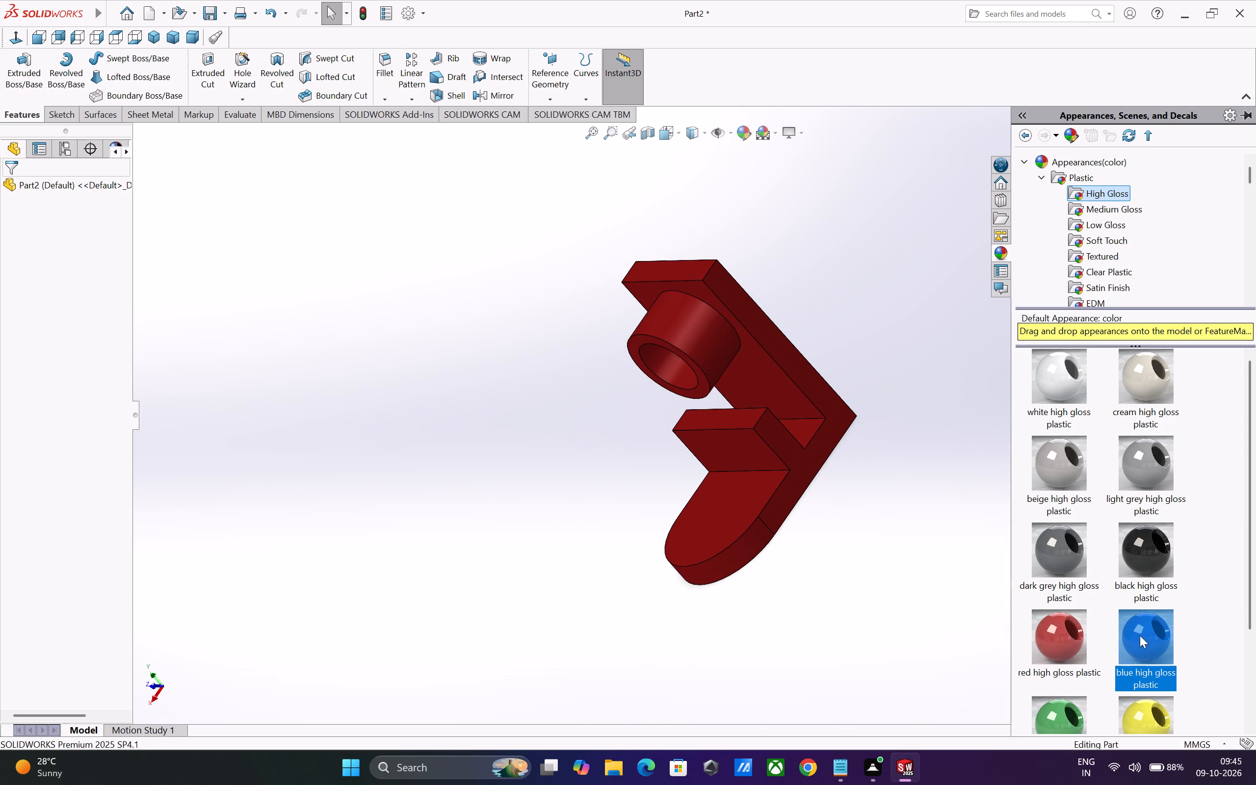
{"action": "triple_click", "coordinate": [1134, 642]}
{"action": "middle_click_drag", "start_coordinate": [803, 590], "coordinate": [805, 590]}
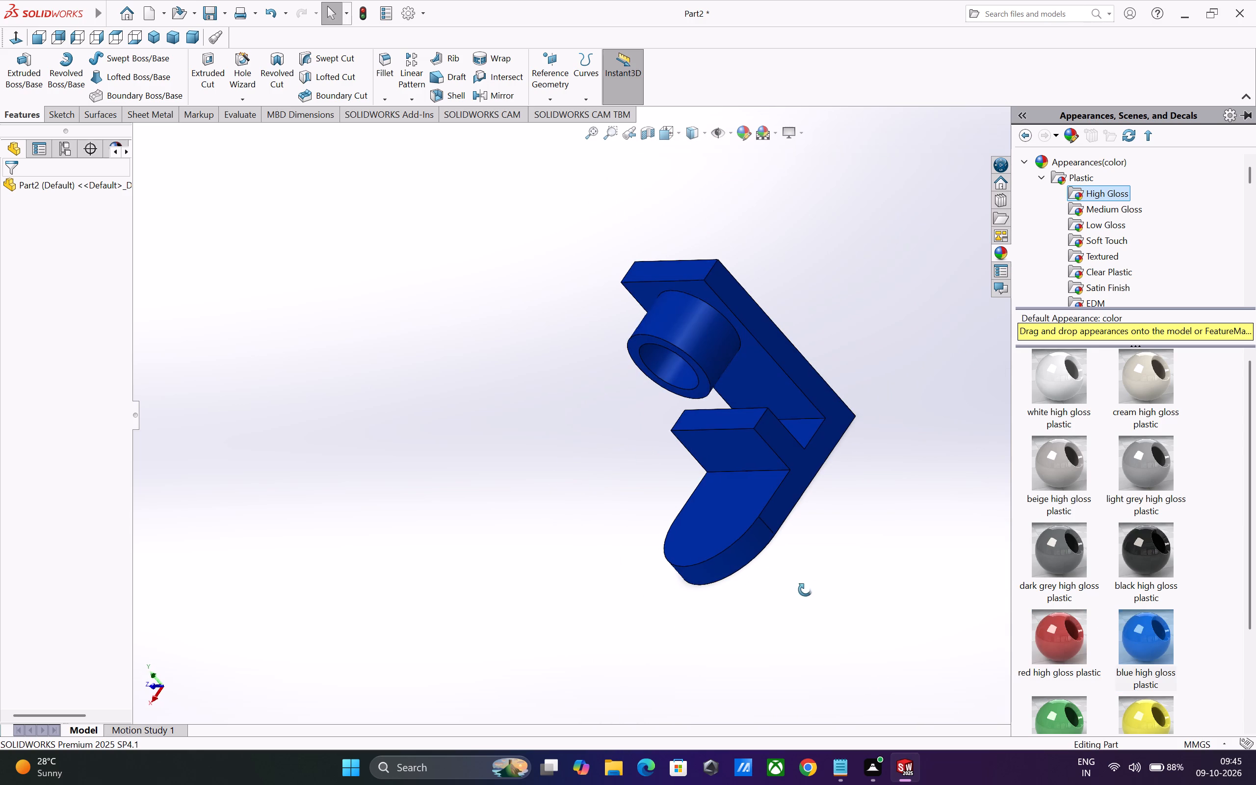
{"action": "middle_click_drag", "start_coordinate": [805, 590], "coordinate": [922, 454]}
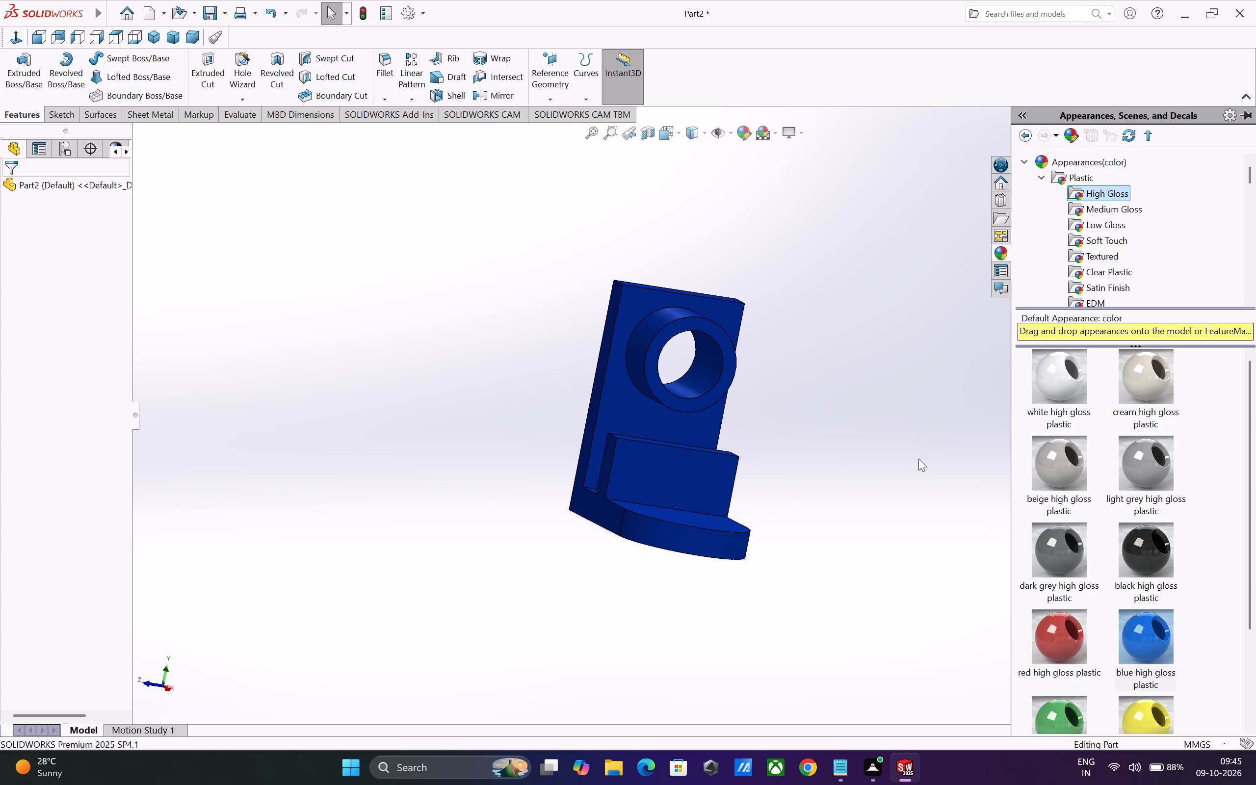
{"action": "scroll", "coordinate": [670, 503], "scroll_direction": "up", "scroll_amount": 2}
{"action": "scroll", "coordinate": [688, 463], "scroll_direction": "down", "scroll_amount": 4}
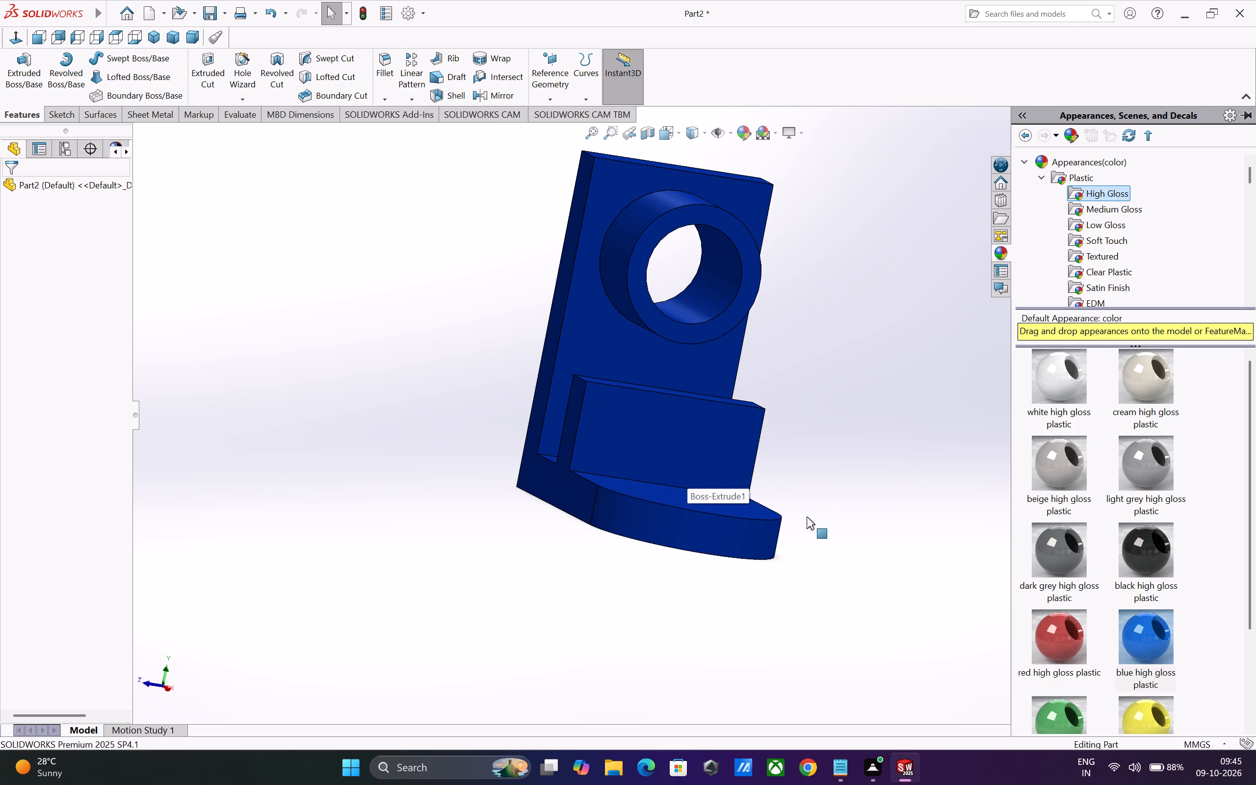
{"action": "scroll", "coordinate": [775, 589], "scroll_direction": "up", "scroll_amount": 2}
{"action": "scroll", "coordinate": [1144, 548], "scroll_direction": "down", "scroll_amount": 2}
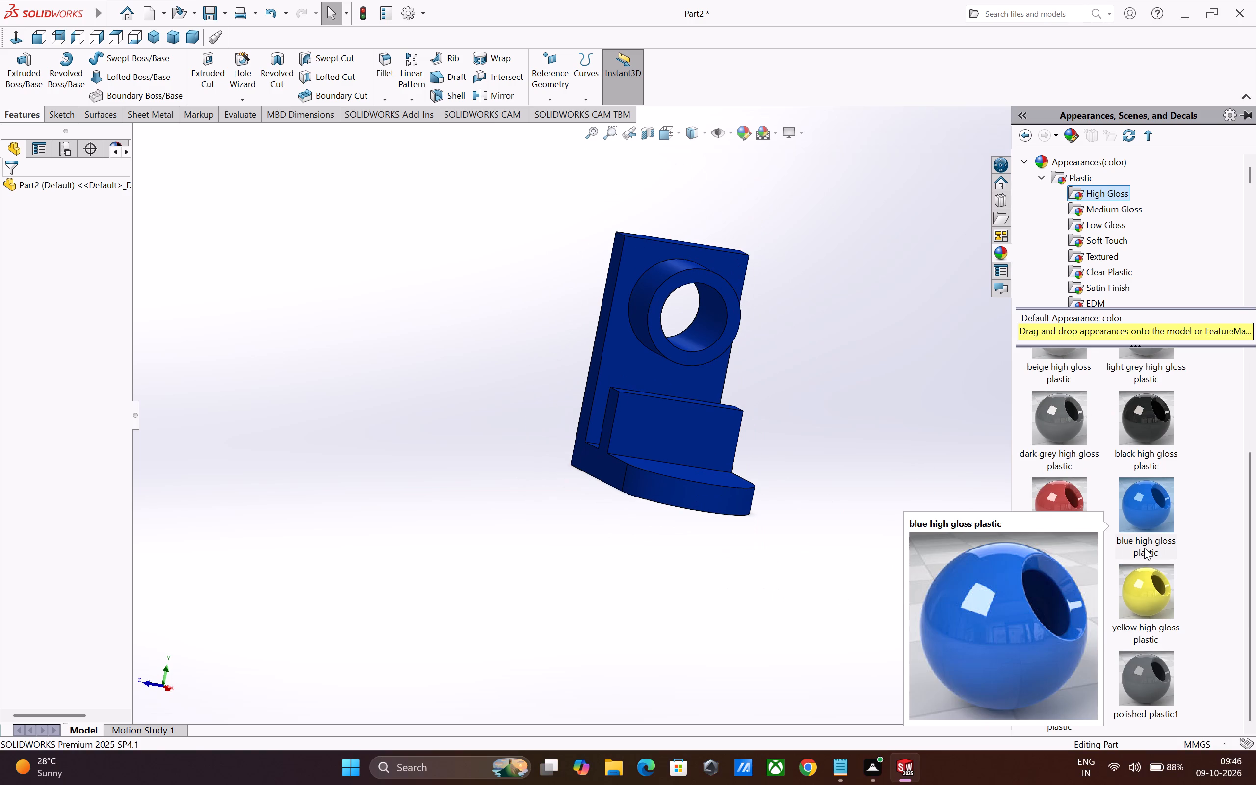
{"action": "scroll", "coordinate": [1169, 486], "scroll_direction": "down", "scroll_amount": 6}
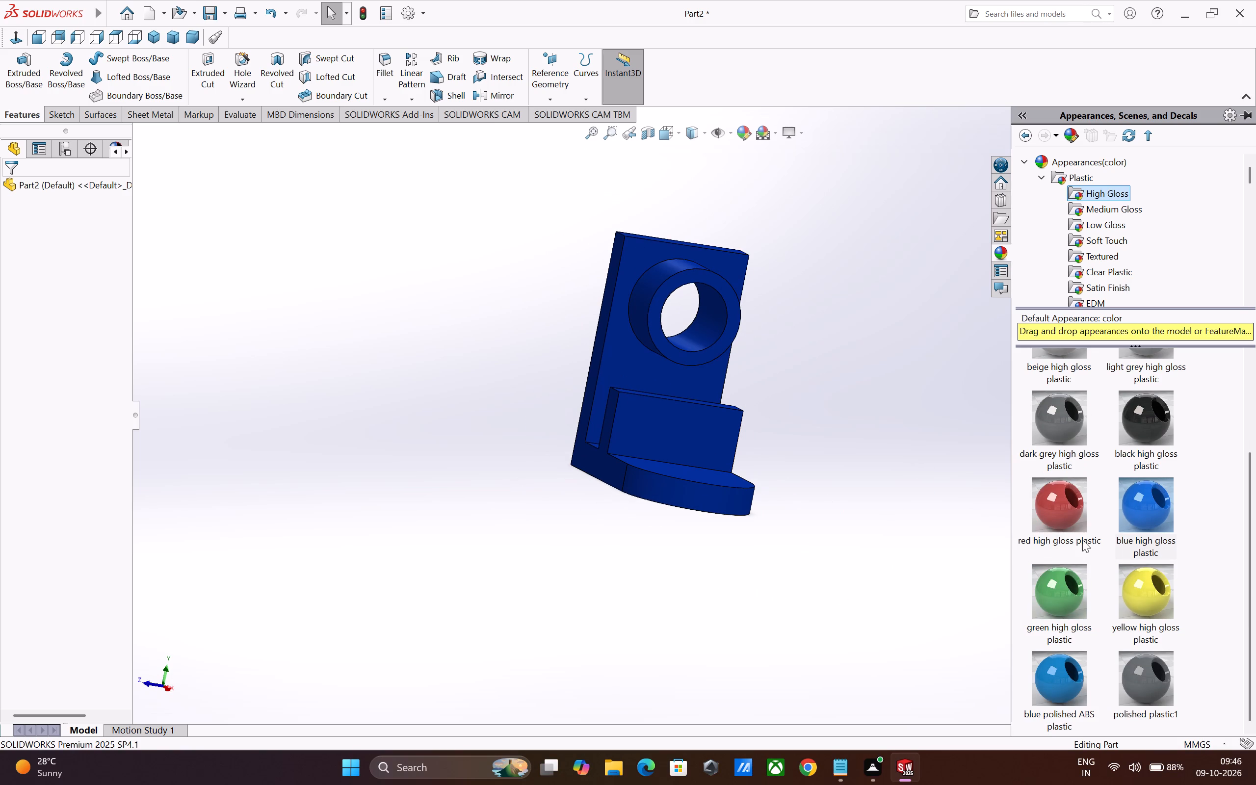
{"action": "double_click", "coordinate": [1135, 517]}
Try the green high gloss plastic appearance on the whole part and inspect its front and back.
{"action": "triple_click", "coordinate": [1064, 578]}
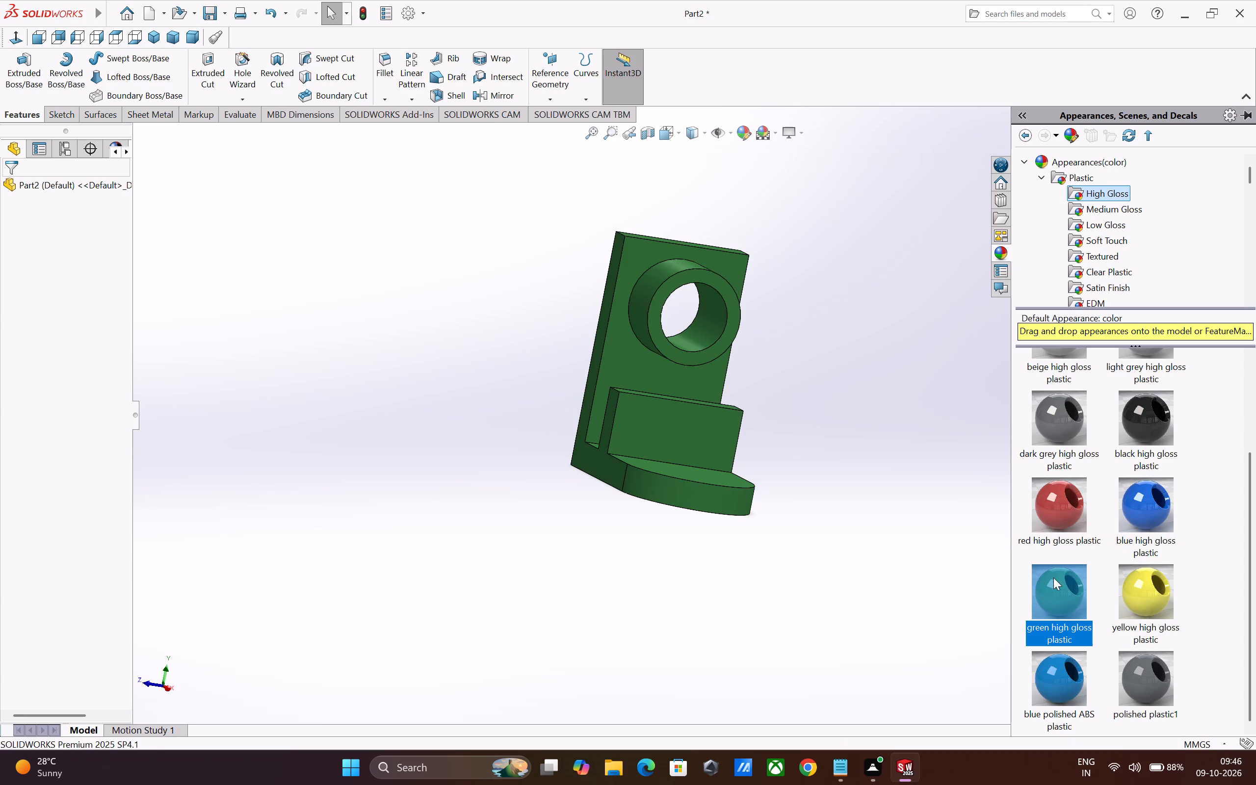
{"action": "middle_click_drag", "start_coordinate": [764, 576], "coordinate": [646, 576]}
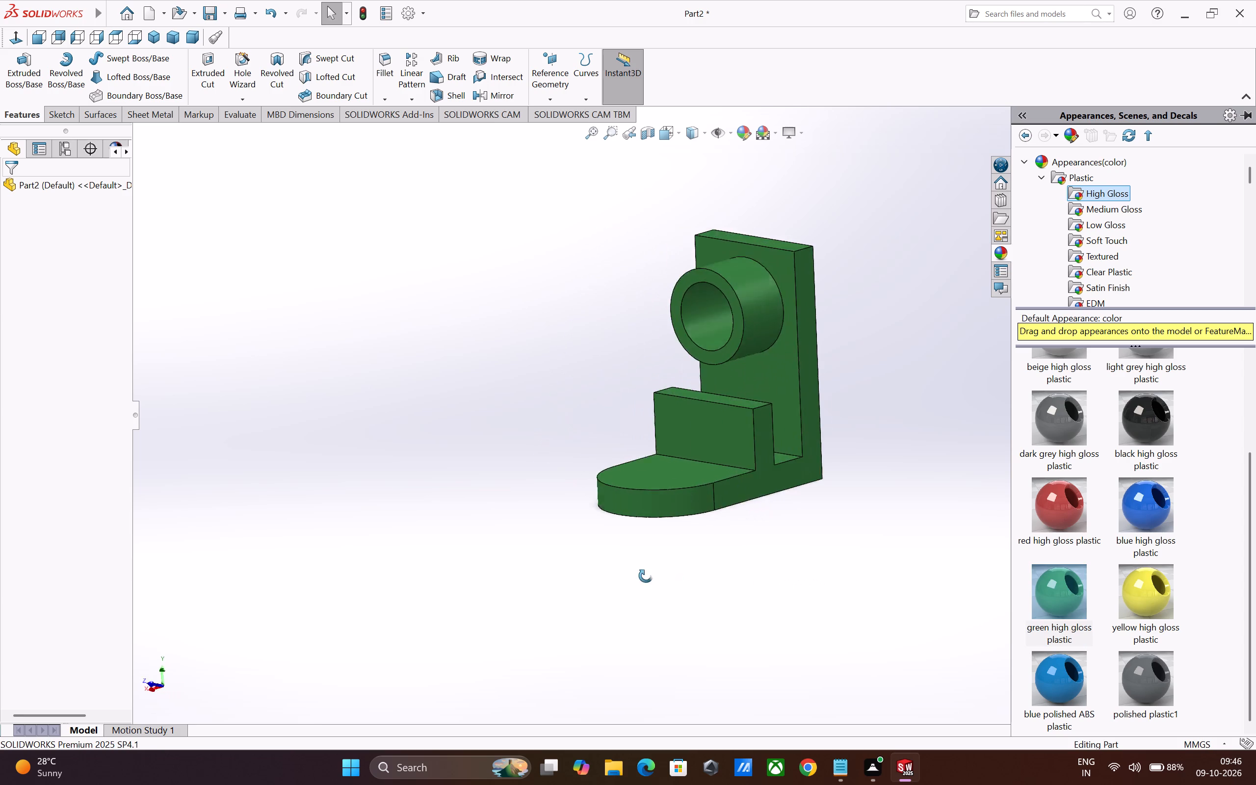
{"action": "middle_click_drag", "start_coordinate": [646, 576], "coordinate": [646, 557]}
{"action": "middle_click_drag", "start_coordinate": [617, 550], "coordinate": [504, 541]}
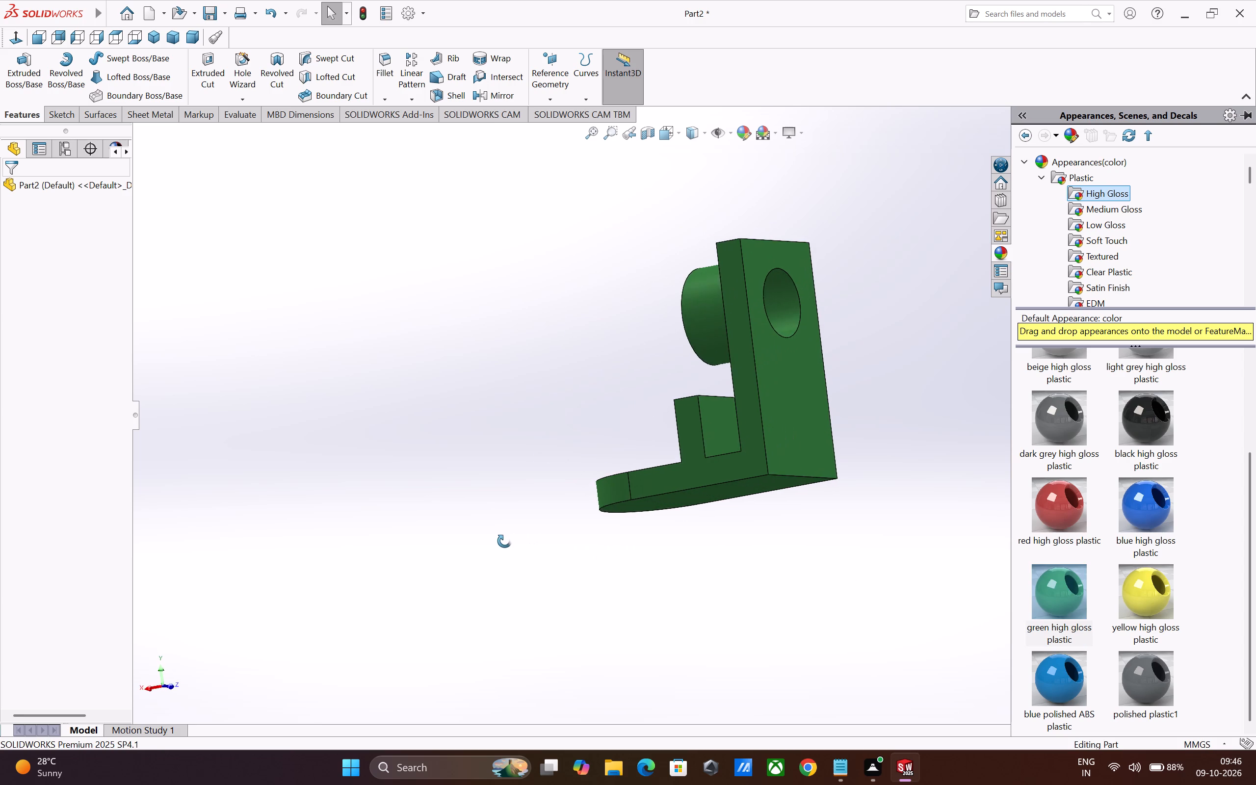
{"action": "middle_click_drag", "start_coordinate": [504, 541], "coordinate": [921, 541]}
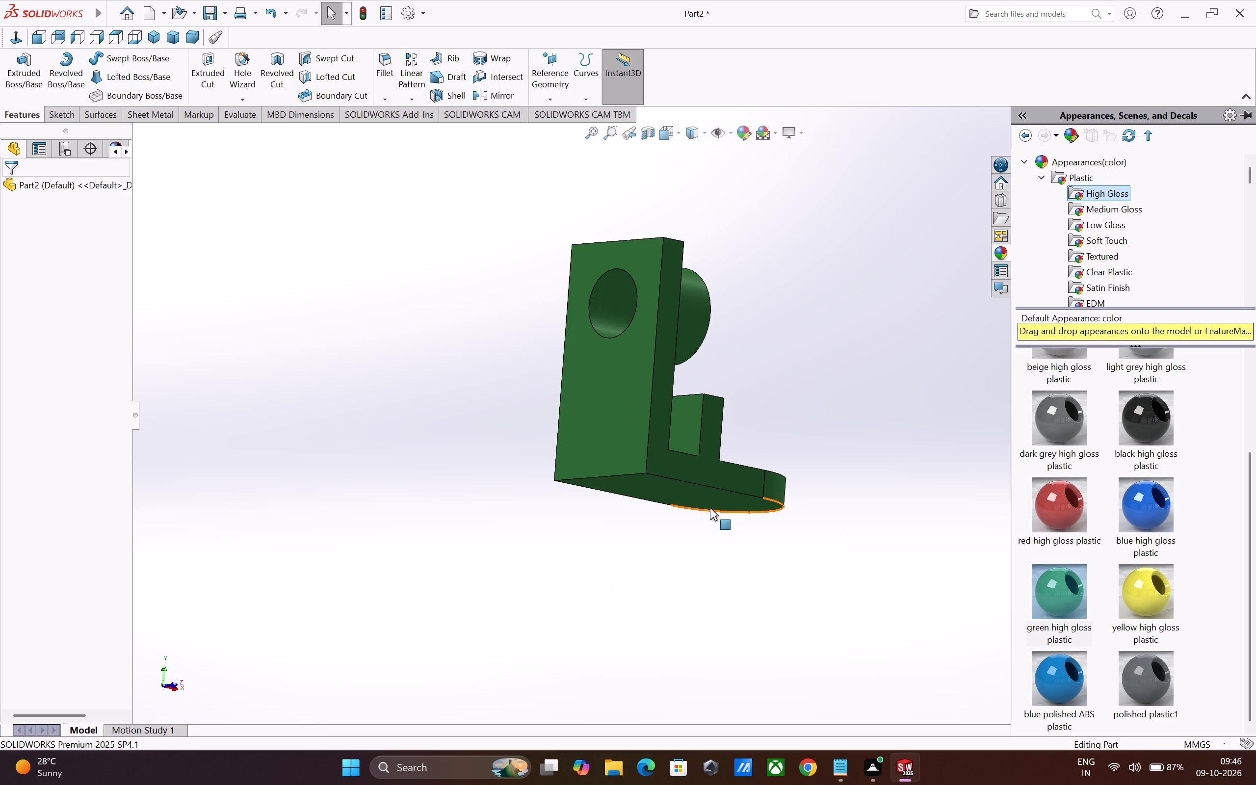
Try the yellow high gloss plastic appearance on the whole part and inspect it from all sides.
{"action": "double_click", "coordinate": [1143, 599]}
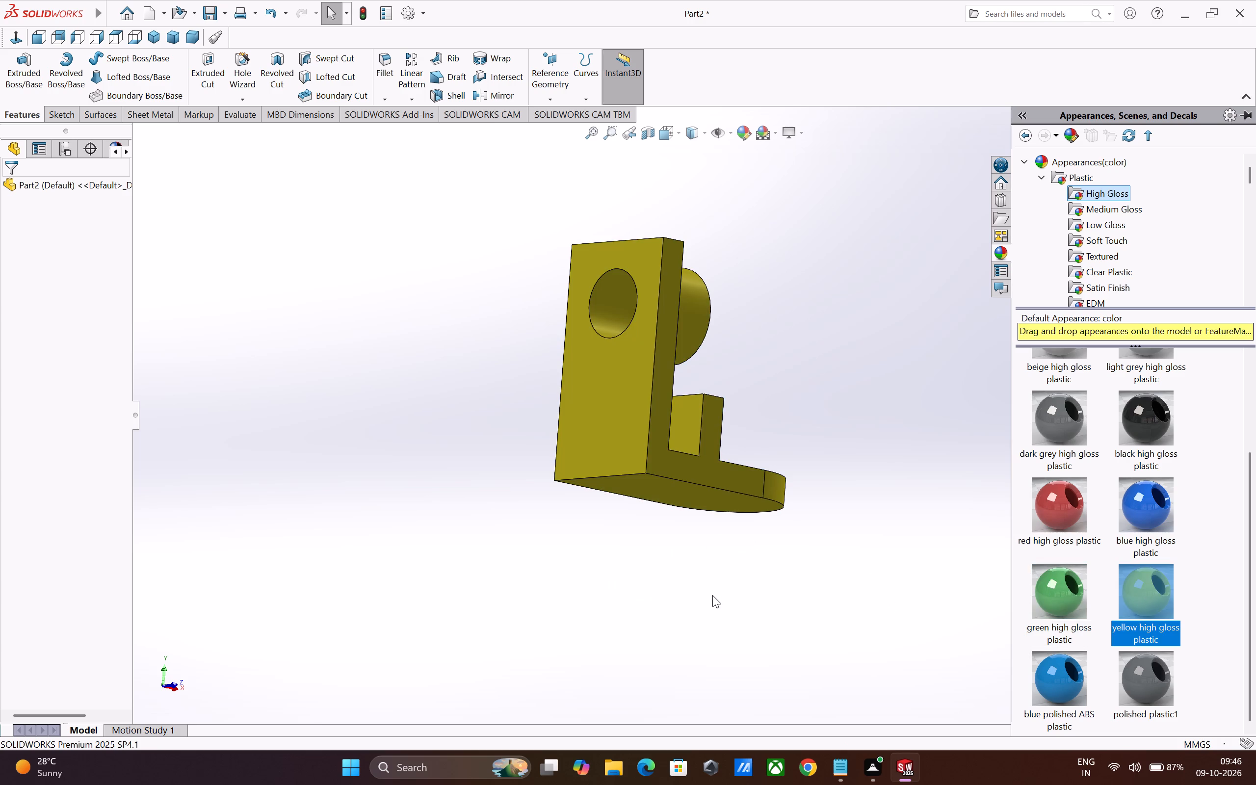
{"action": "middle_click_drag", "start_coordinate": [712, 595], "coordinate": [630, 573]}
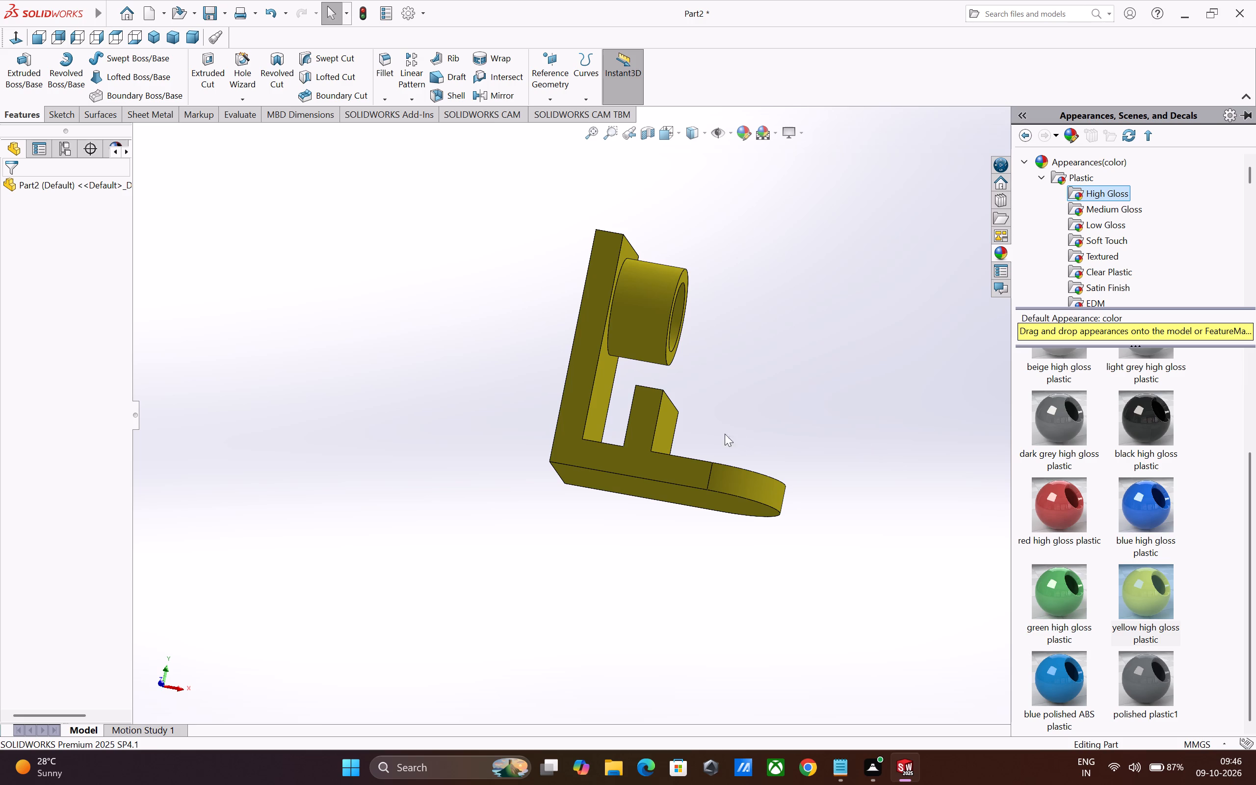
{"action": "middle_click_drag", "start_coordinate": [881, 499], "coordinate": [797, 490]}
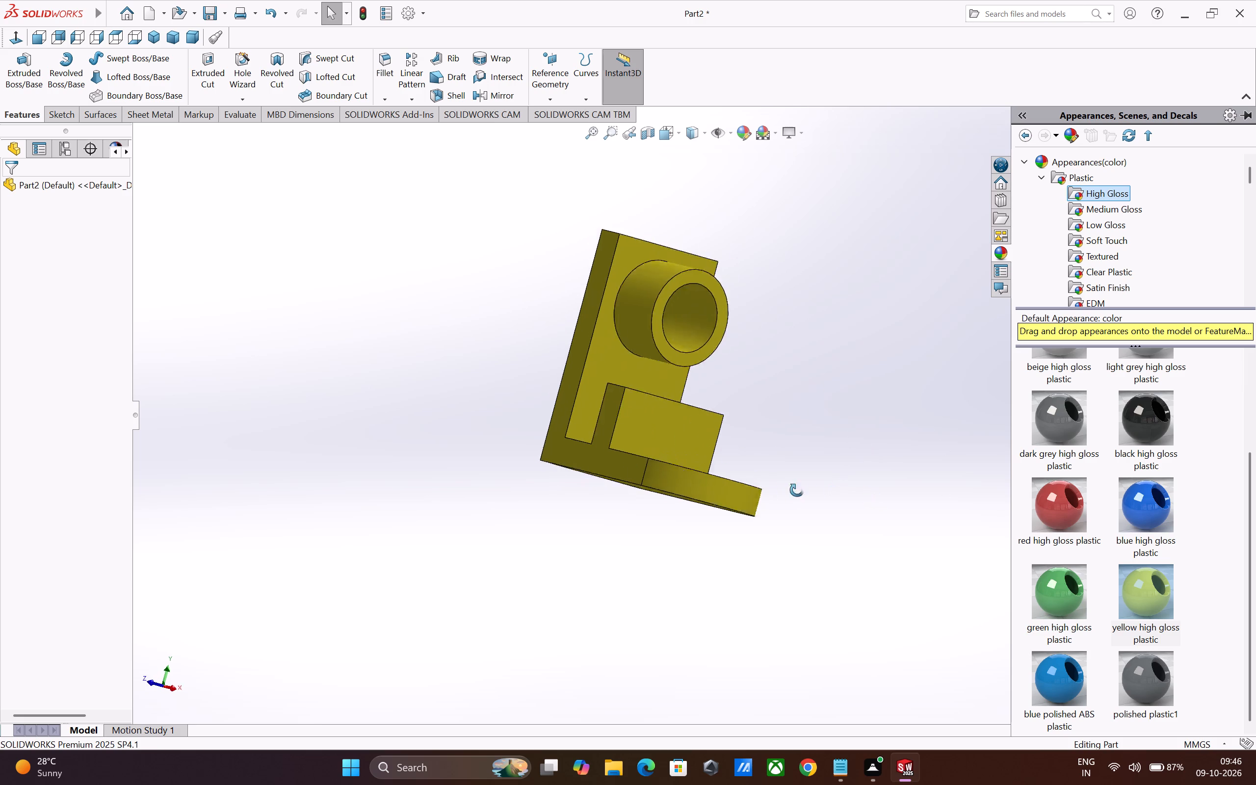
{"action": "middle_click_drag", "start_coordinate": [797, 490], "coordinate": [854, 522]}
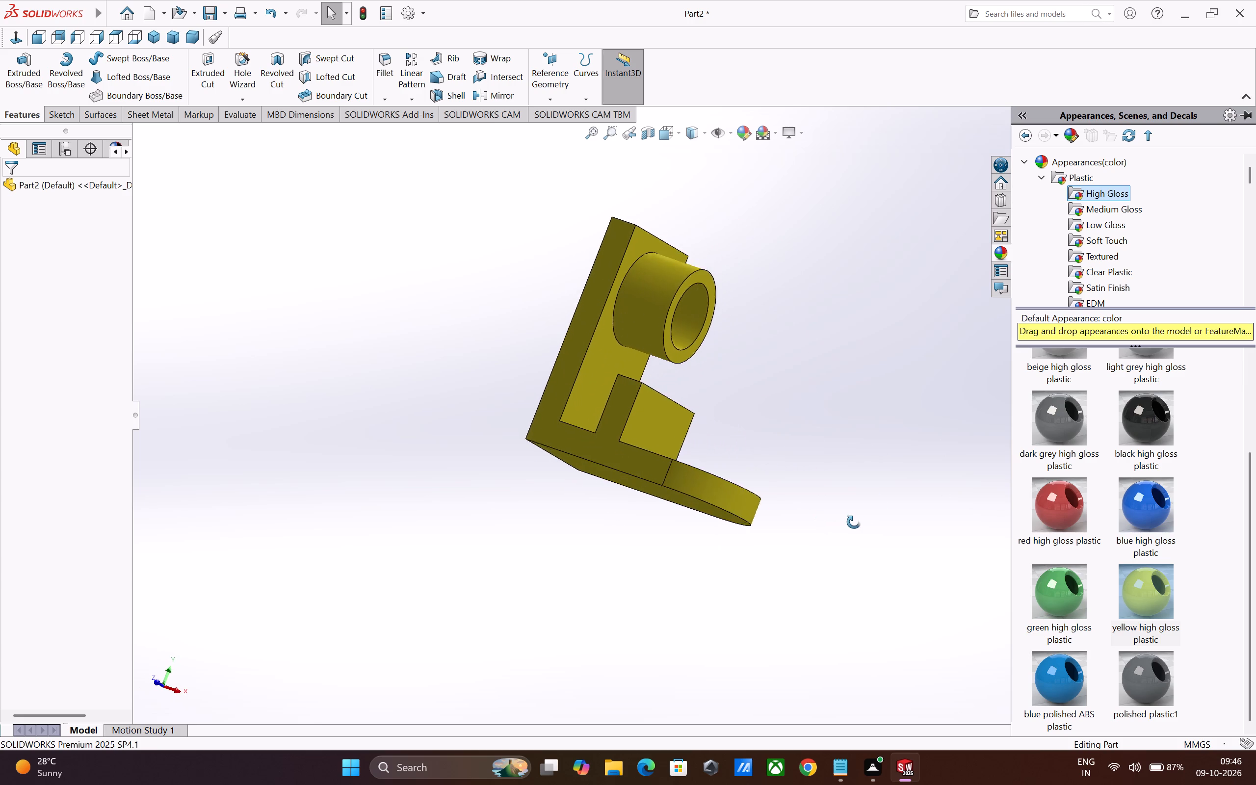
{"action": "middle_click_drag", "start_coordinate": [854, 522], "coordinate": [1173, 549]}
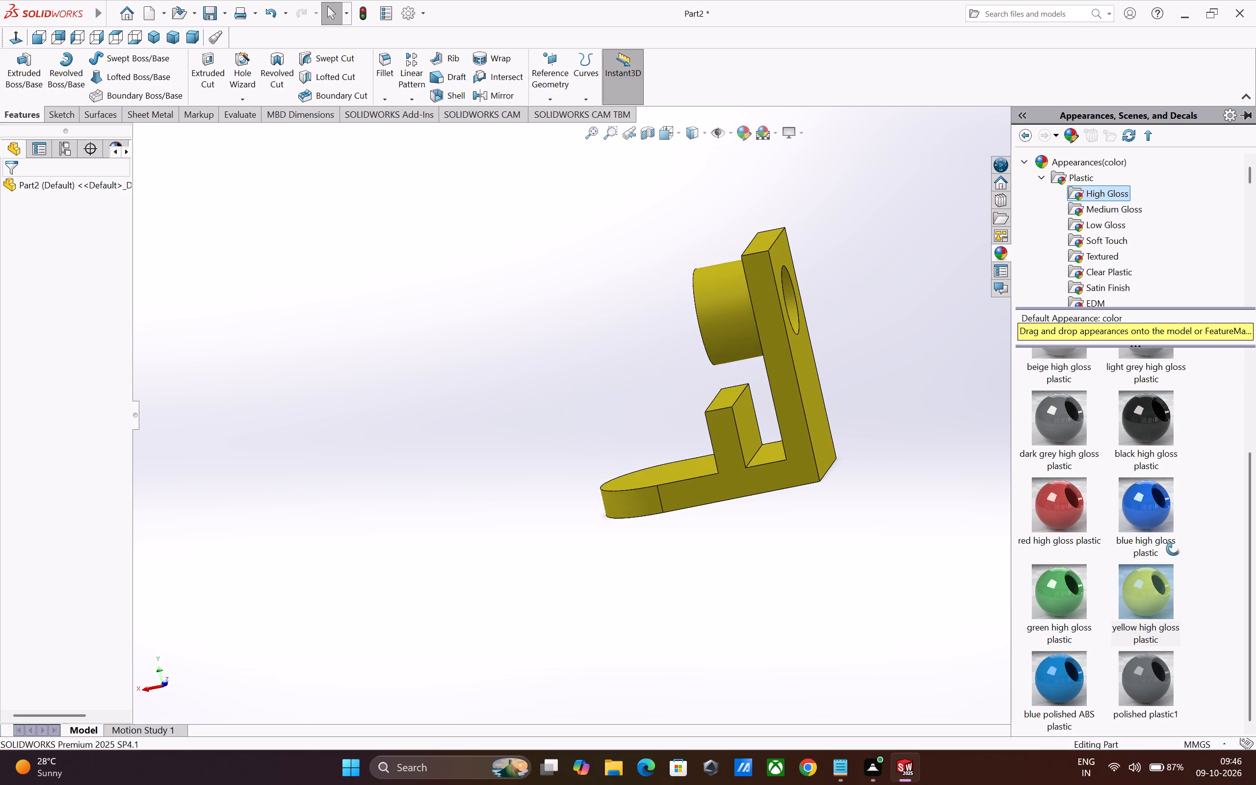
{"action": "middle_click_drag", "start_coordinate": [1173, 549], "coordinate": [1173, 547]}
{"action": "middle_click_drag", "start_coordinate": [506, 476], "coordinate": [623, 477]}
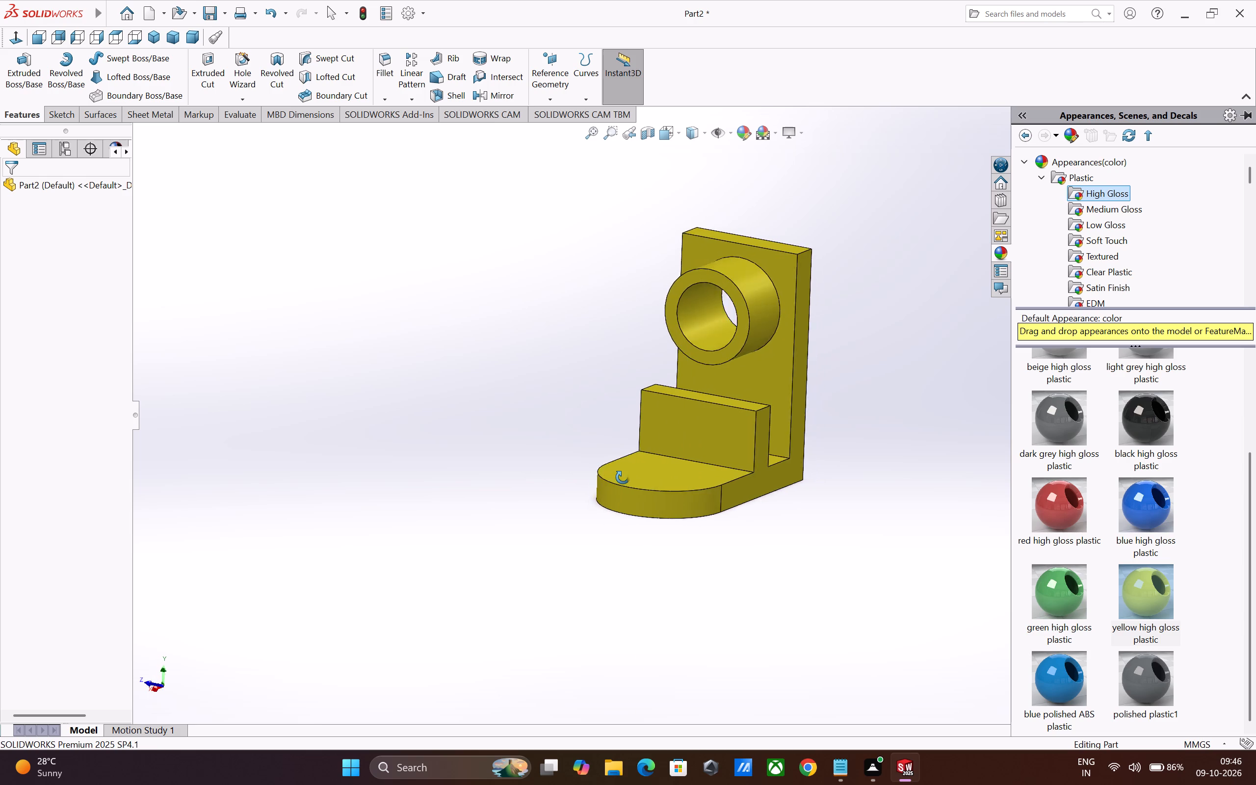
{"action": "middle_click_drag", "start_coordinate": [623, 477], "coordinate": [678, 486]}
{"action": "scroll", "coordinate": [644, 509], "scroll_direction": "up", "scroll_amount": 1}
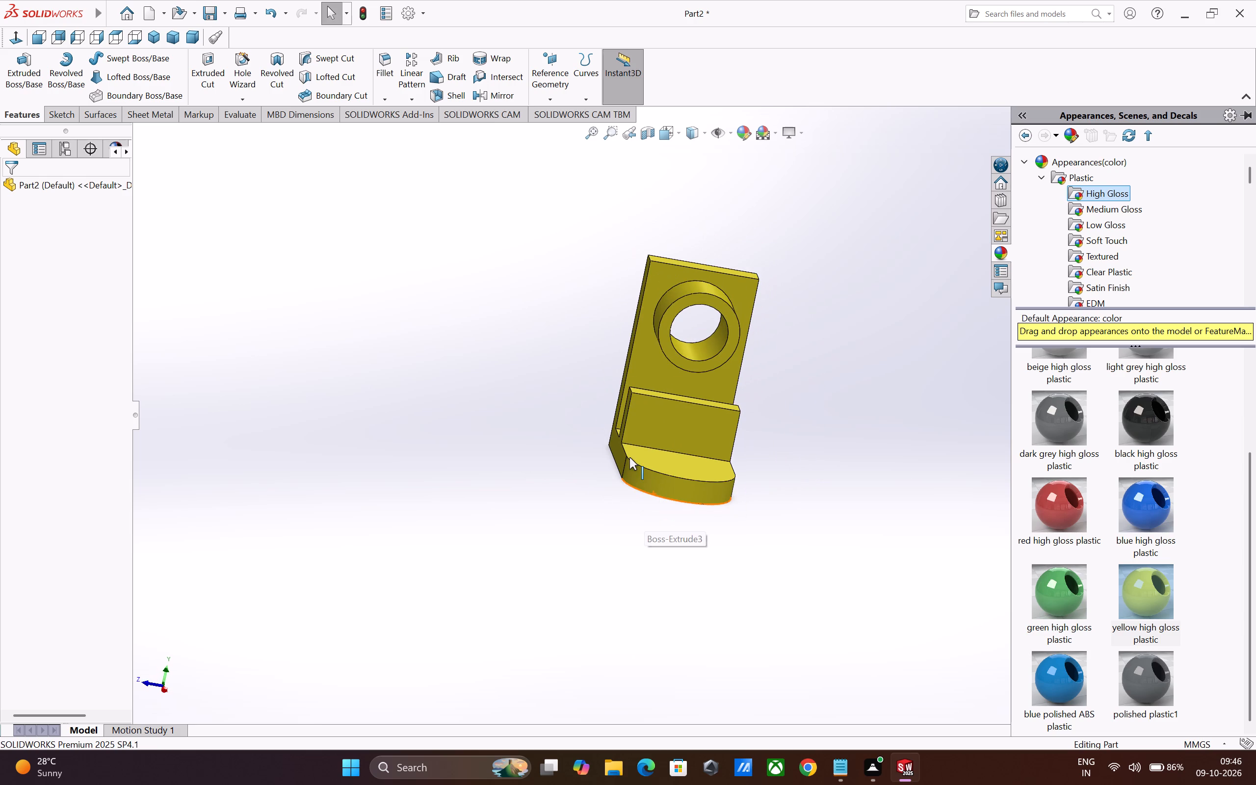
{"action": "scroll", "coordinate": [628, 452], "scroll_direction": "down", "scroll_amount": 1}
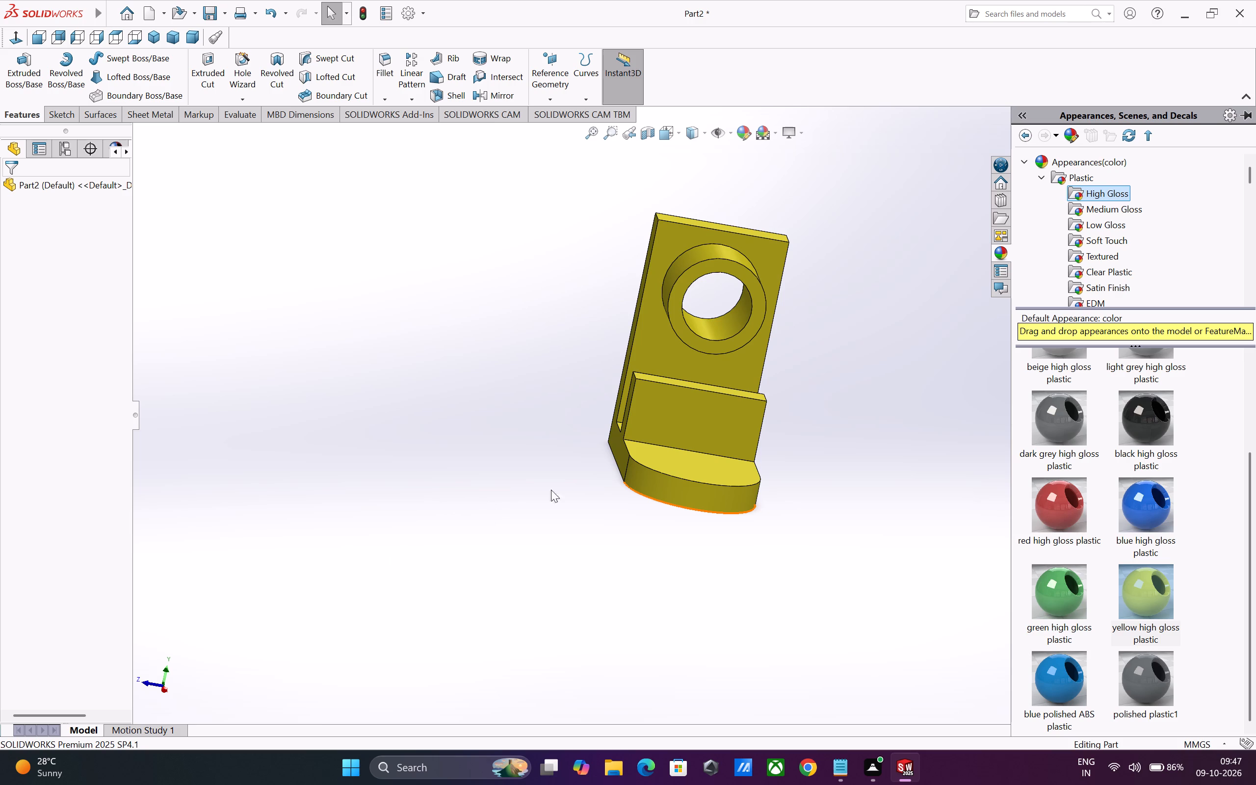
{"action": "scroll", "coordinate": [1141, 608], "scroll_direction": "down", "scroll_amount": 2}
Apply the blue polished ABS plastic appearance to the whole part and inspect it from several sides.
{"action": "double_click", "coordinate": [1055, 676]}
{"action": "middle_click_drag", "start_coordinate": [620, 553], "coordinate": [771, 568]}
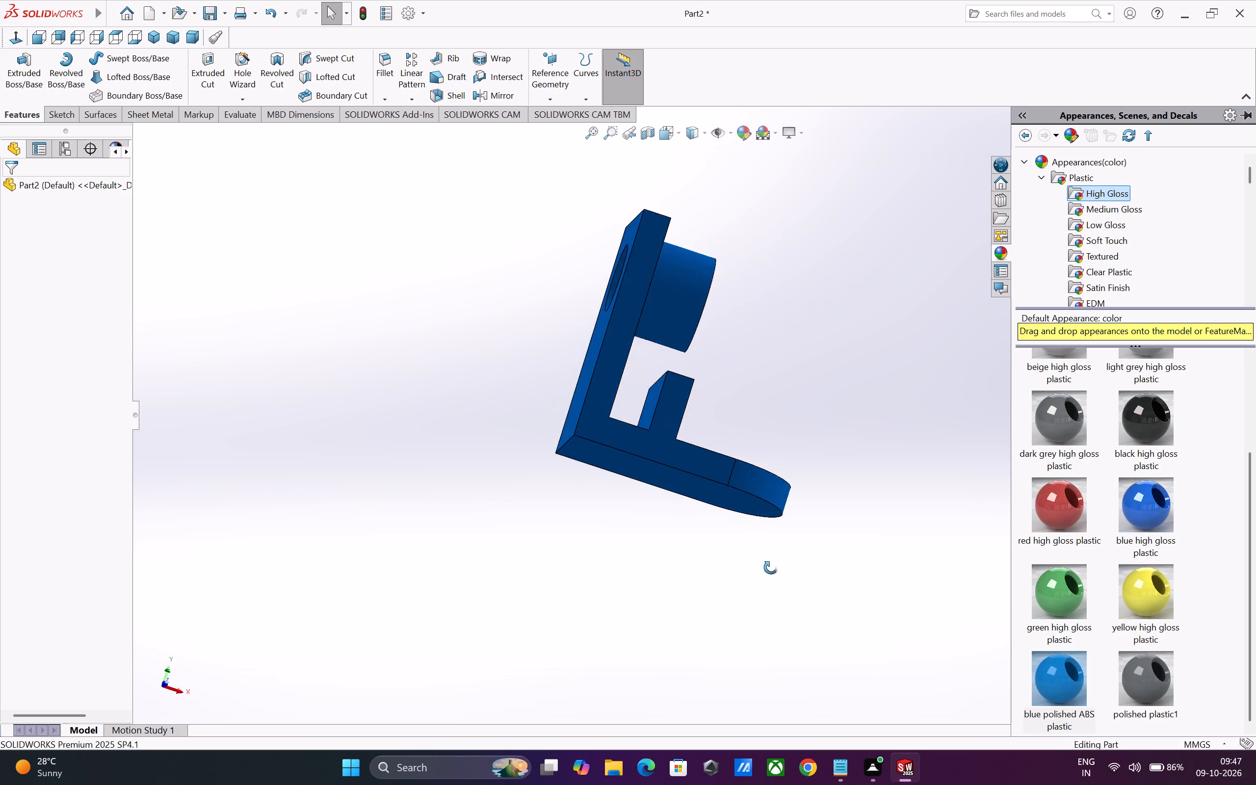
{"action": "middle_click_drag", "start_coordinate": [771, 568], "coordinate": [479, 526]}
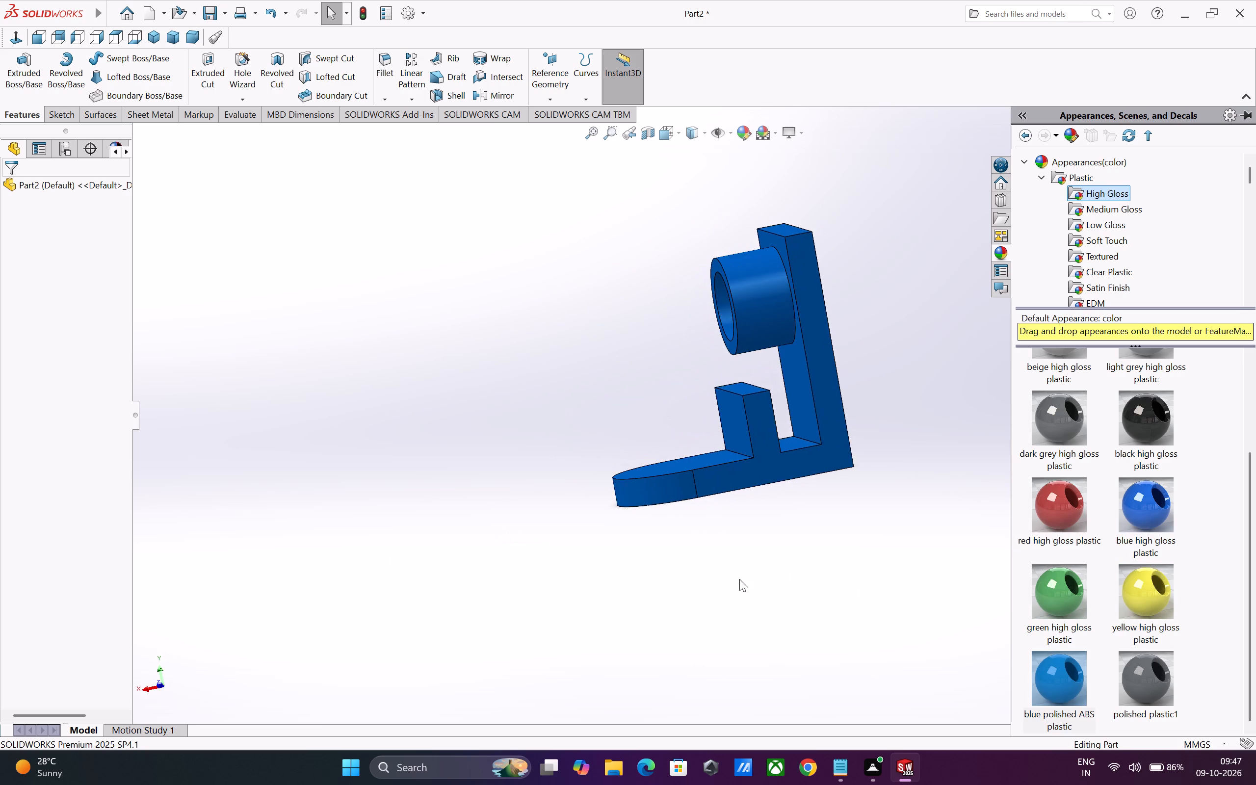
{"action": "middle_click_drag", "start_coordinate": [730, 573], "coordinate": [445, 518]}
{"action": "middle_click_drag", "start_coordinate": [800, 565], "coordinate": [759, 555]}
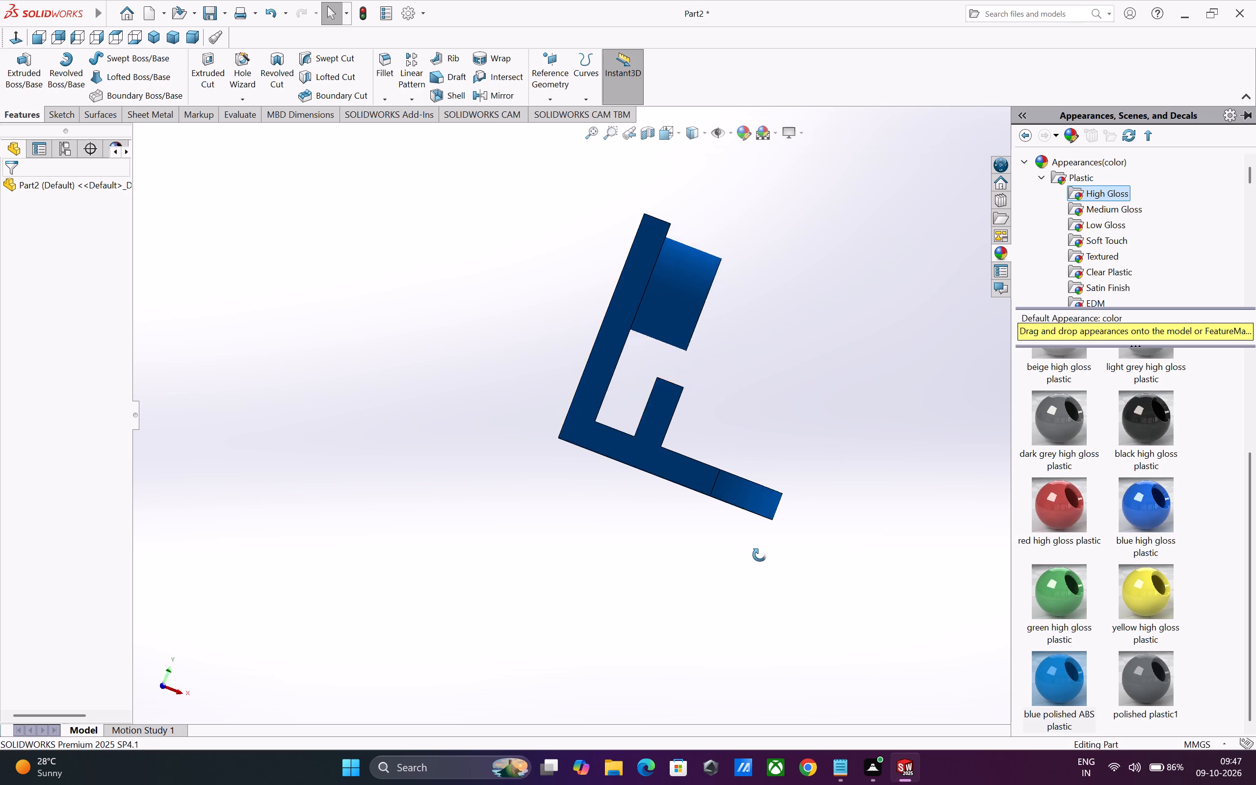
{"action": "middle_click_drag", "start_coordinate": [759, 555], "coordinate": [671, 544]}
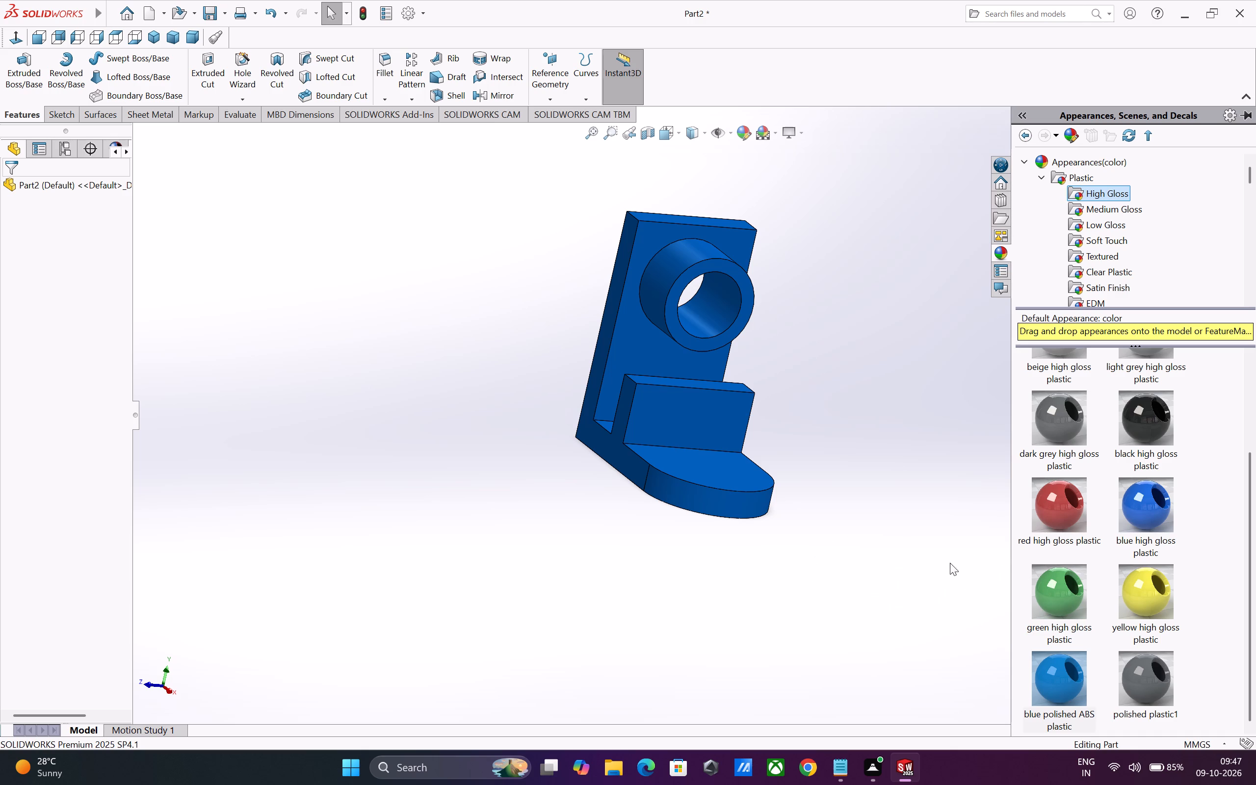
{"action": "middle_click_drag", "start_coordinate": [874, 571], "coordinate": [758, 570]}
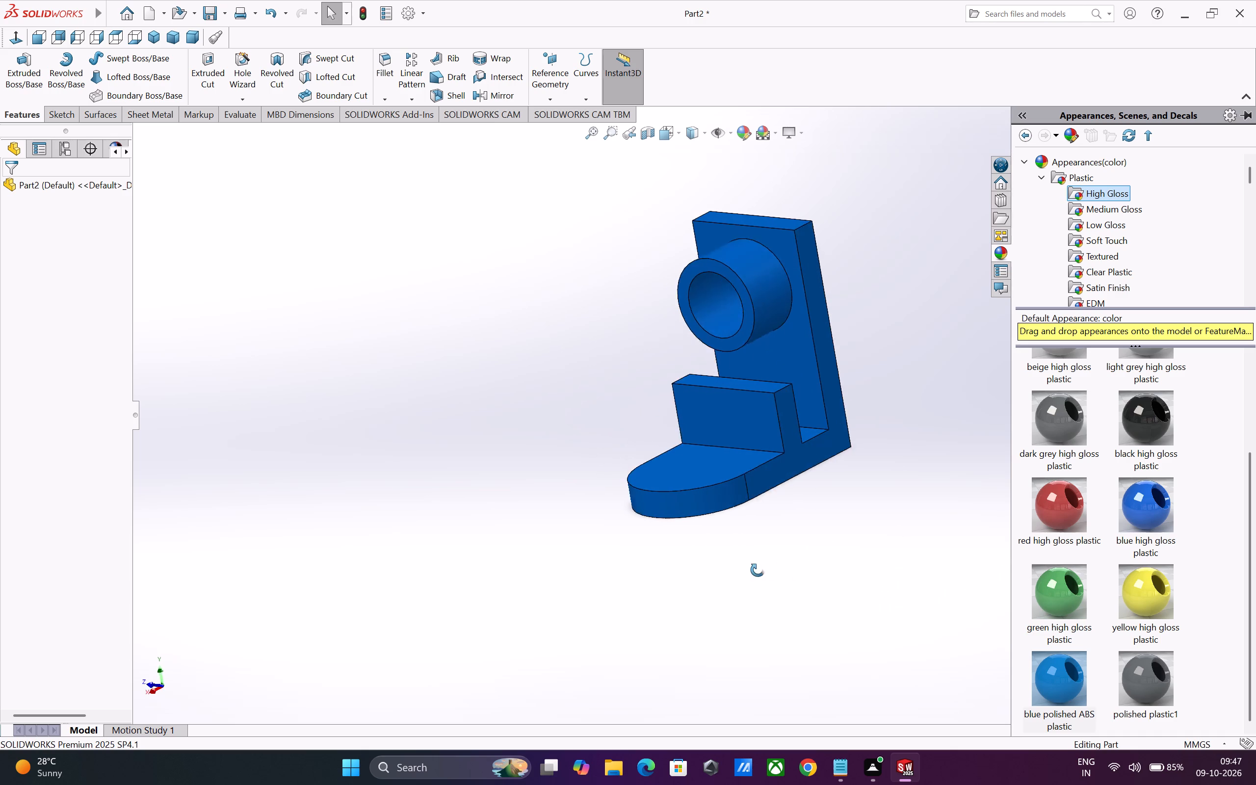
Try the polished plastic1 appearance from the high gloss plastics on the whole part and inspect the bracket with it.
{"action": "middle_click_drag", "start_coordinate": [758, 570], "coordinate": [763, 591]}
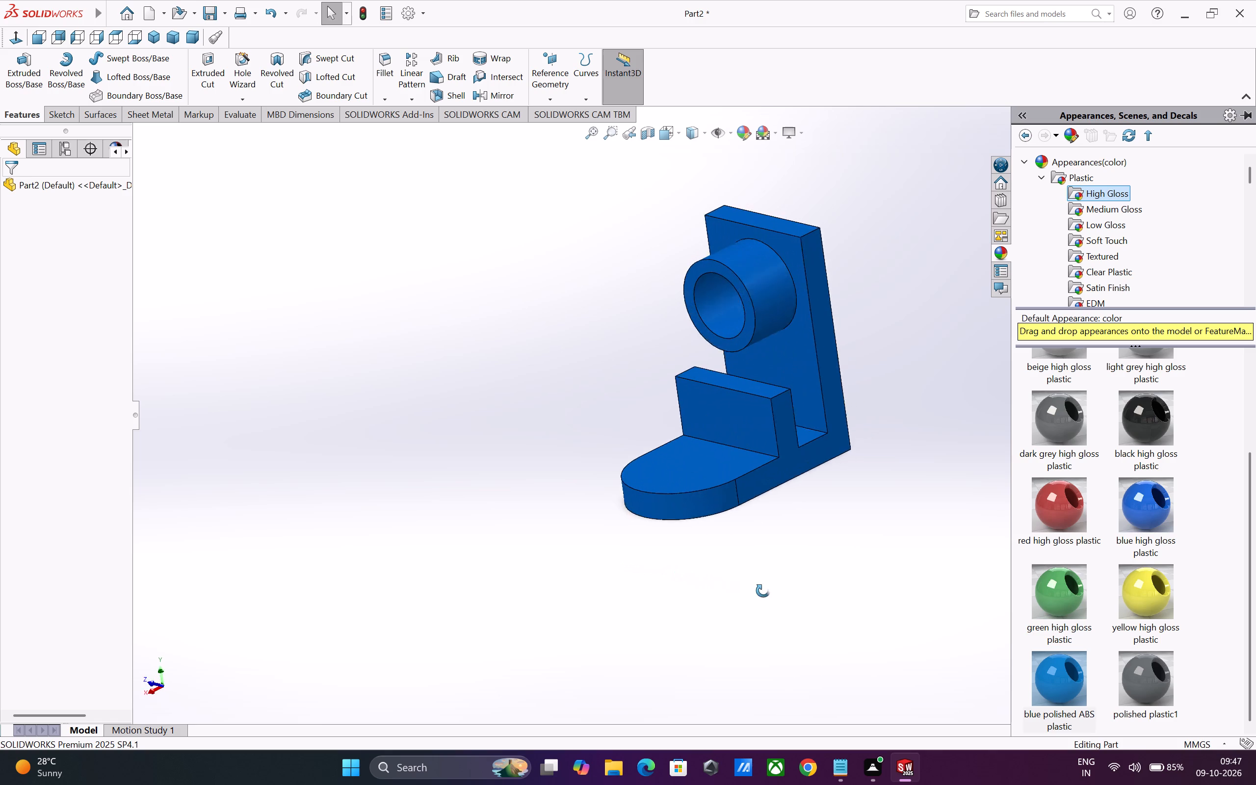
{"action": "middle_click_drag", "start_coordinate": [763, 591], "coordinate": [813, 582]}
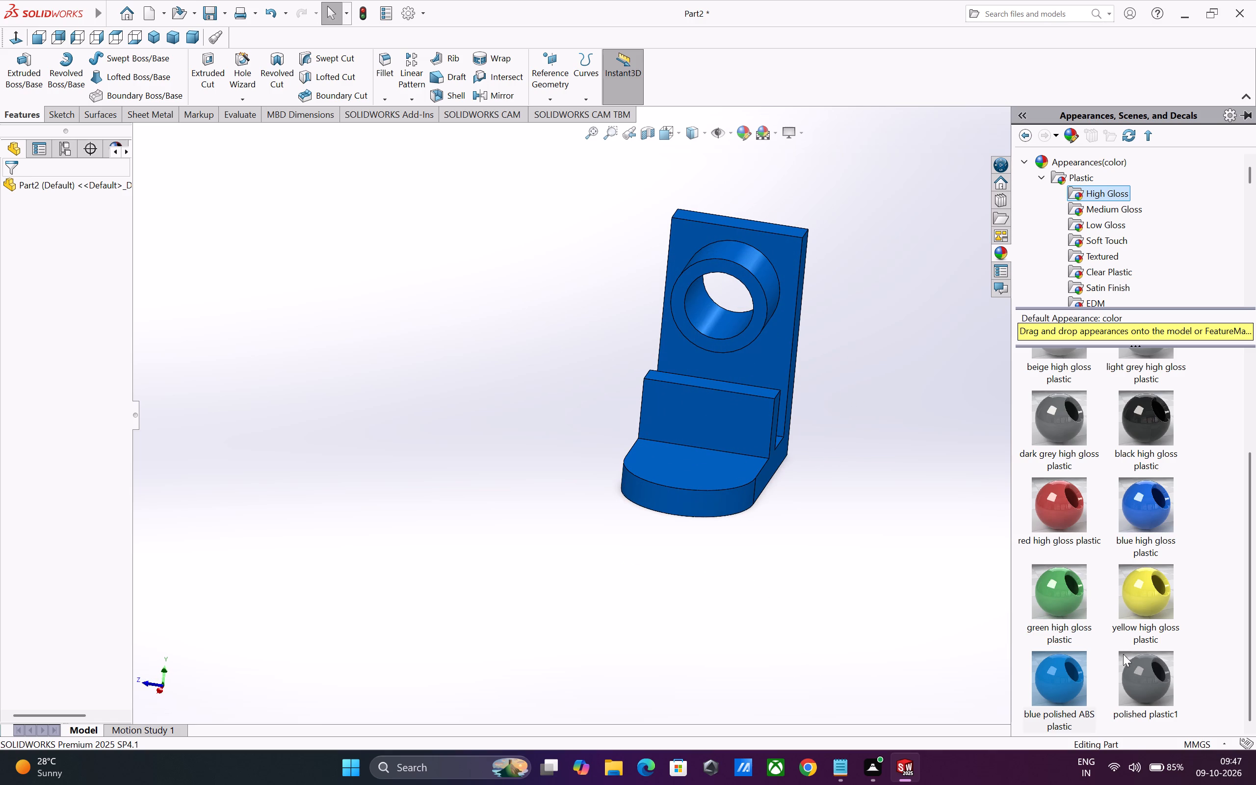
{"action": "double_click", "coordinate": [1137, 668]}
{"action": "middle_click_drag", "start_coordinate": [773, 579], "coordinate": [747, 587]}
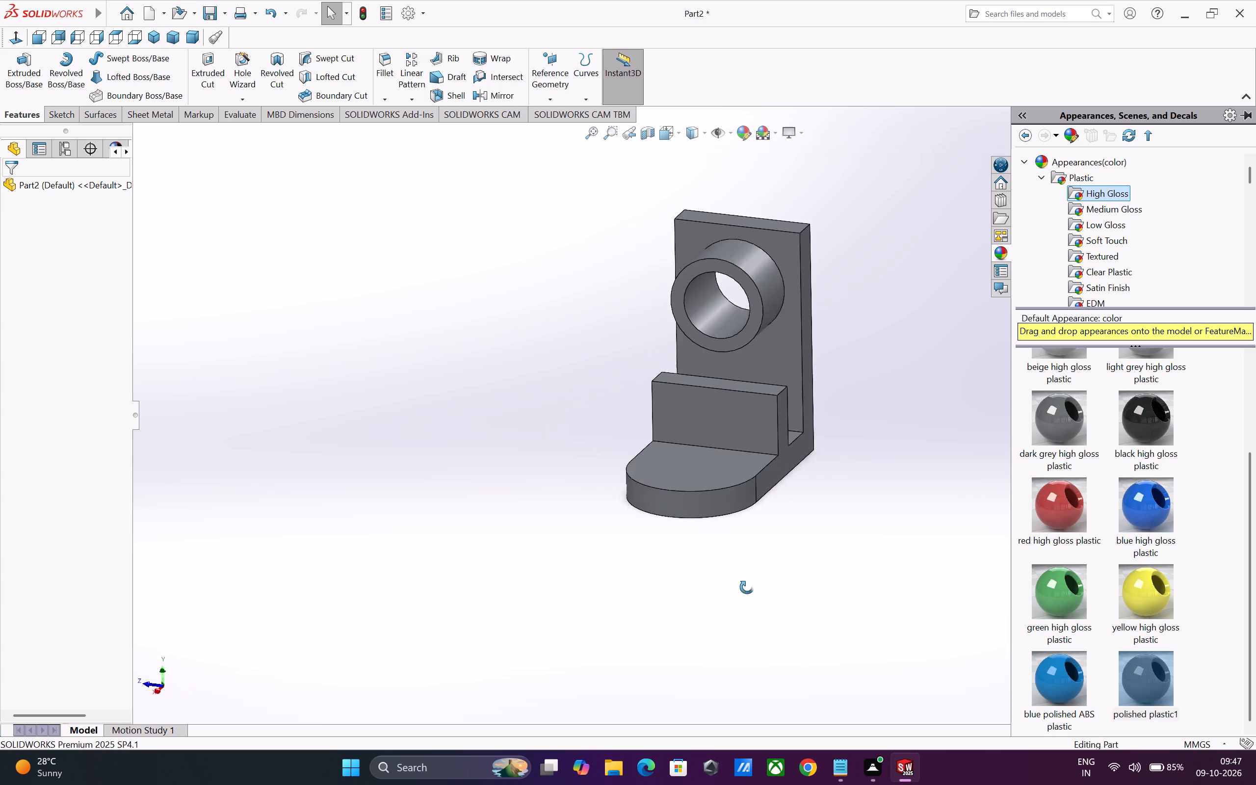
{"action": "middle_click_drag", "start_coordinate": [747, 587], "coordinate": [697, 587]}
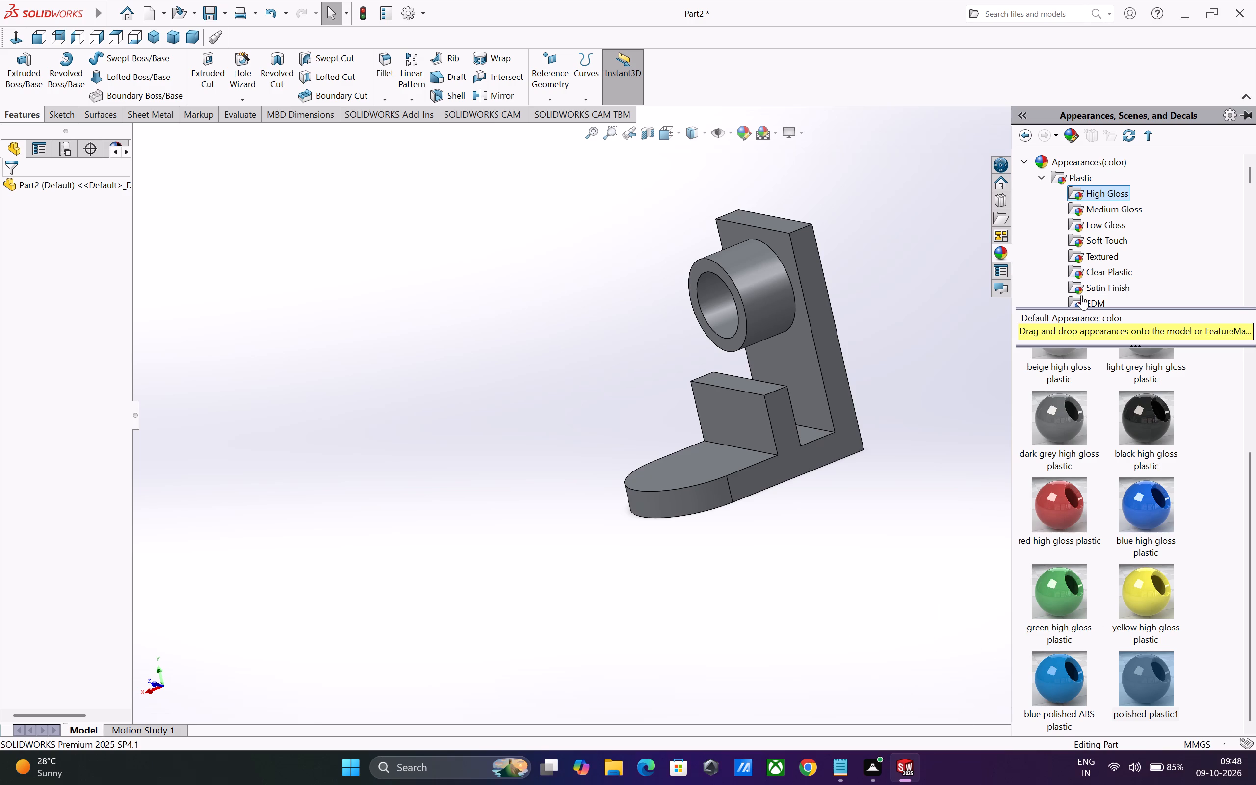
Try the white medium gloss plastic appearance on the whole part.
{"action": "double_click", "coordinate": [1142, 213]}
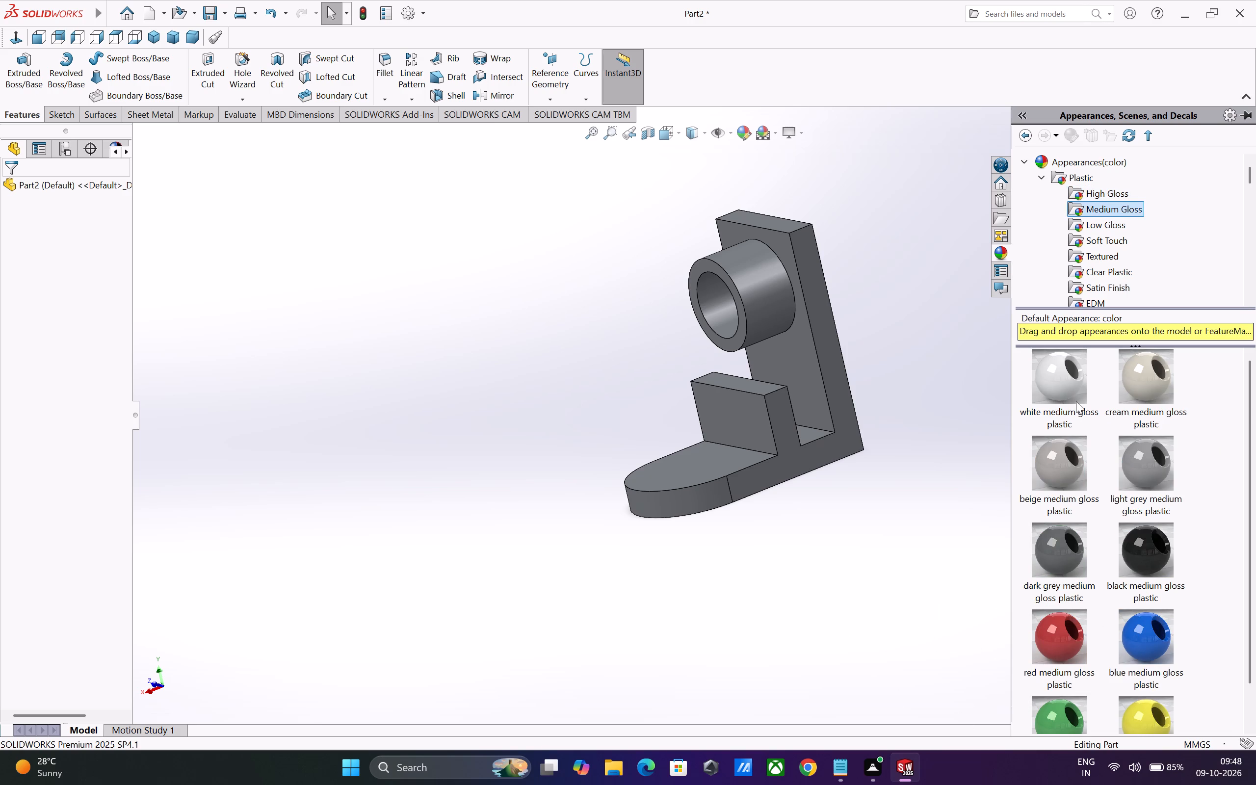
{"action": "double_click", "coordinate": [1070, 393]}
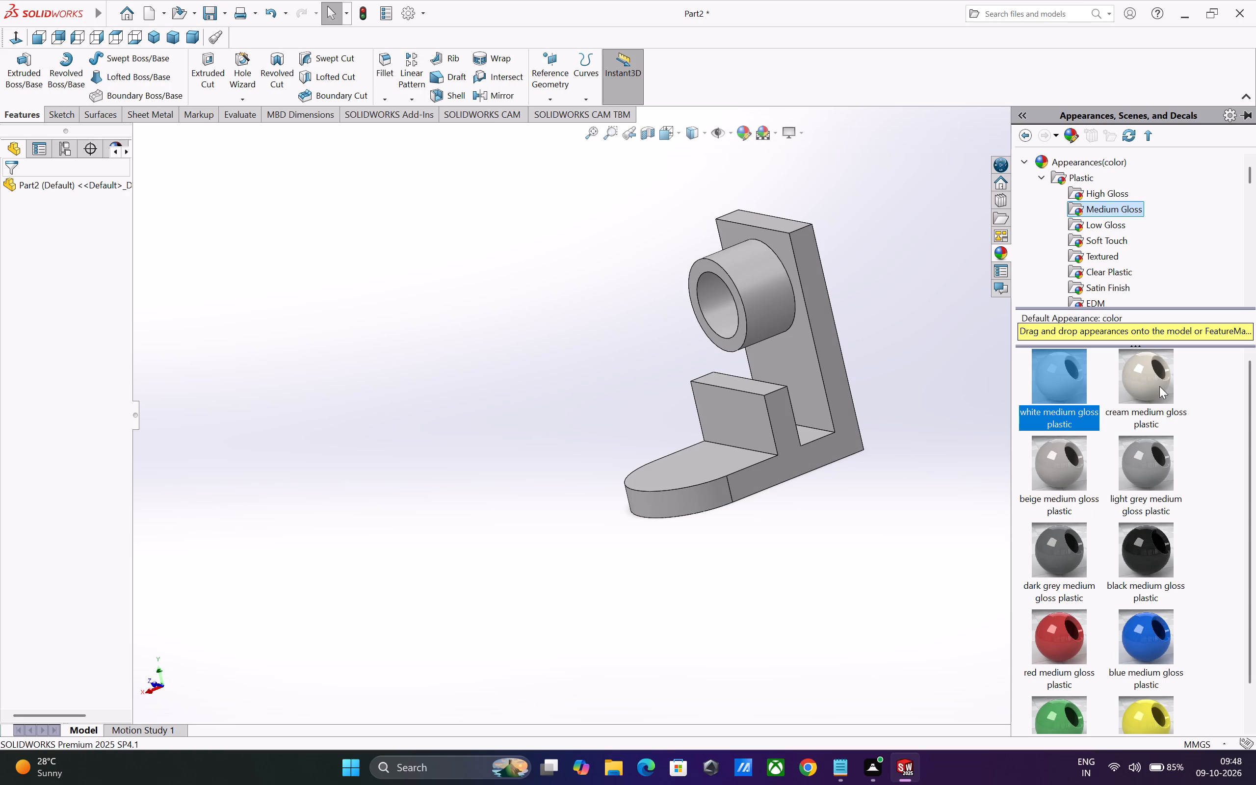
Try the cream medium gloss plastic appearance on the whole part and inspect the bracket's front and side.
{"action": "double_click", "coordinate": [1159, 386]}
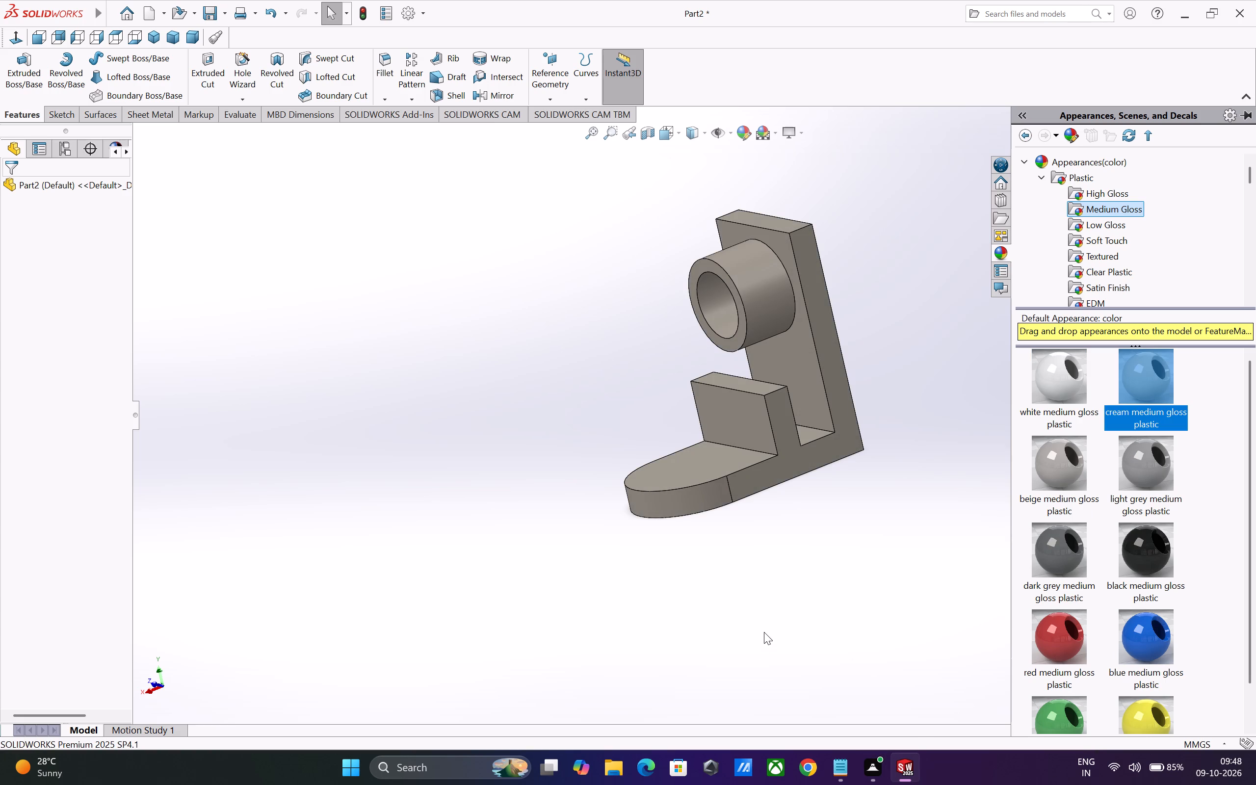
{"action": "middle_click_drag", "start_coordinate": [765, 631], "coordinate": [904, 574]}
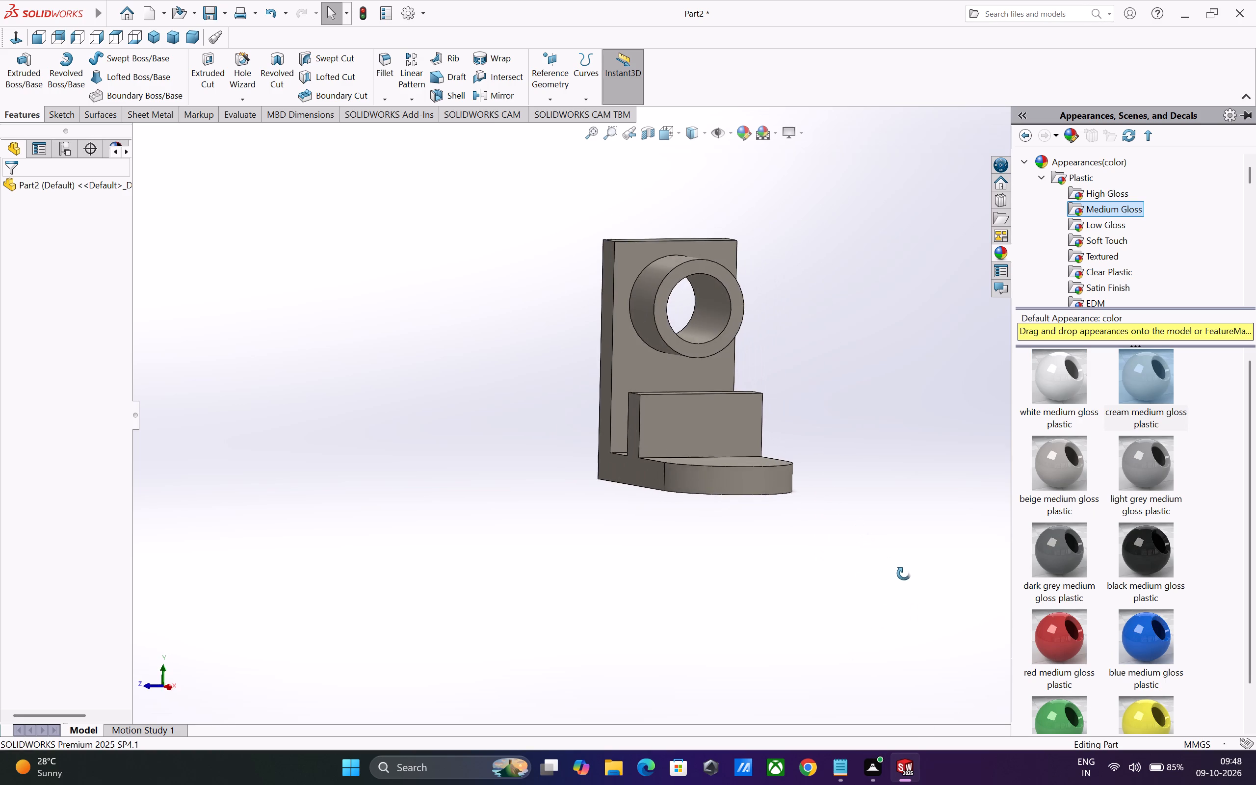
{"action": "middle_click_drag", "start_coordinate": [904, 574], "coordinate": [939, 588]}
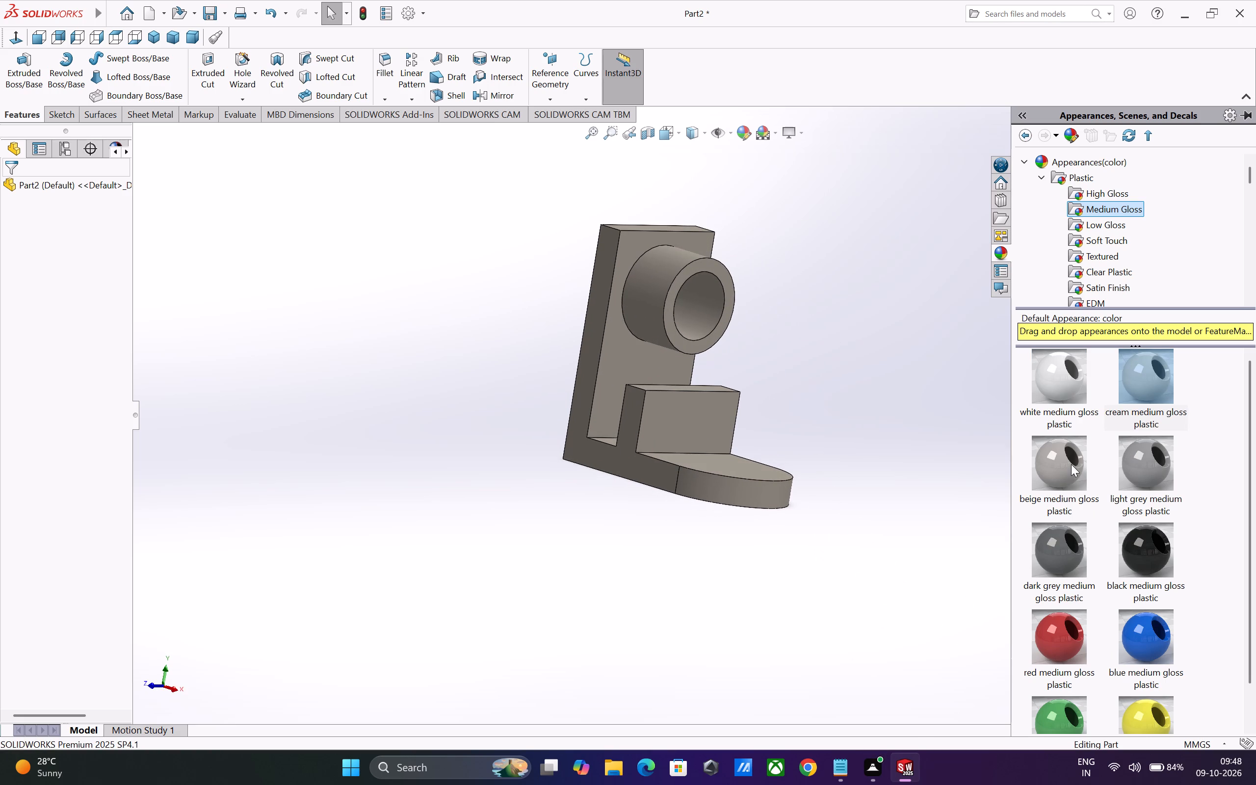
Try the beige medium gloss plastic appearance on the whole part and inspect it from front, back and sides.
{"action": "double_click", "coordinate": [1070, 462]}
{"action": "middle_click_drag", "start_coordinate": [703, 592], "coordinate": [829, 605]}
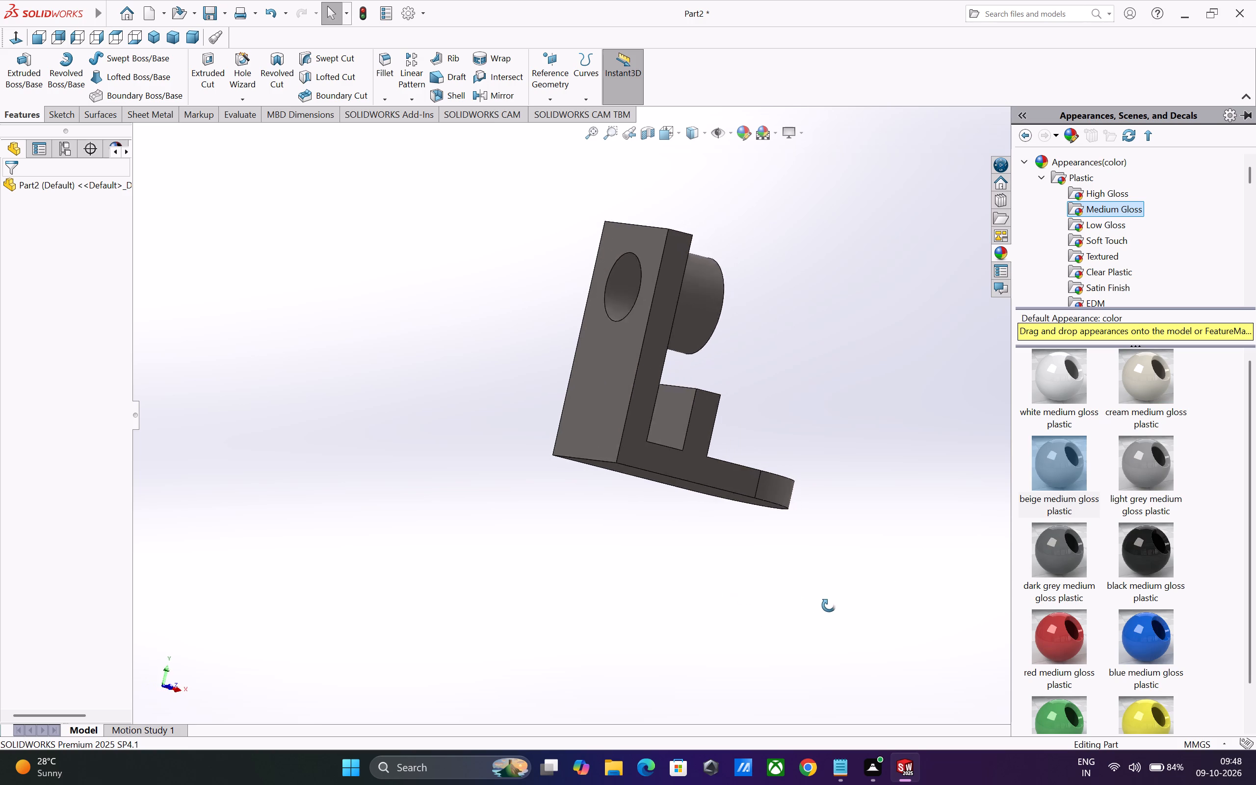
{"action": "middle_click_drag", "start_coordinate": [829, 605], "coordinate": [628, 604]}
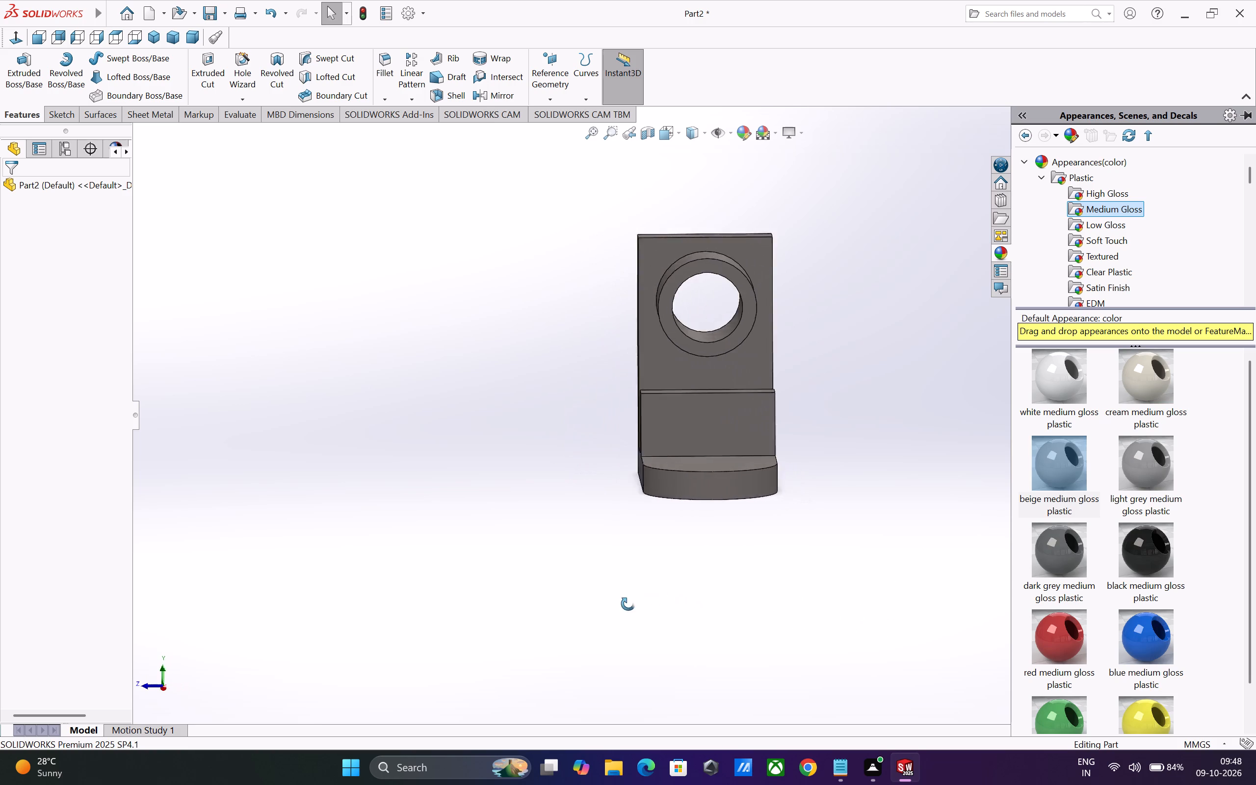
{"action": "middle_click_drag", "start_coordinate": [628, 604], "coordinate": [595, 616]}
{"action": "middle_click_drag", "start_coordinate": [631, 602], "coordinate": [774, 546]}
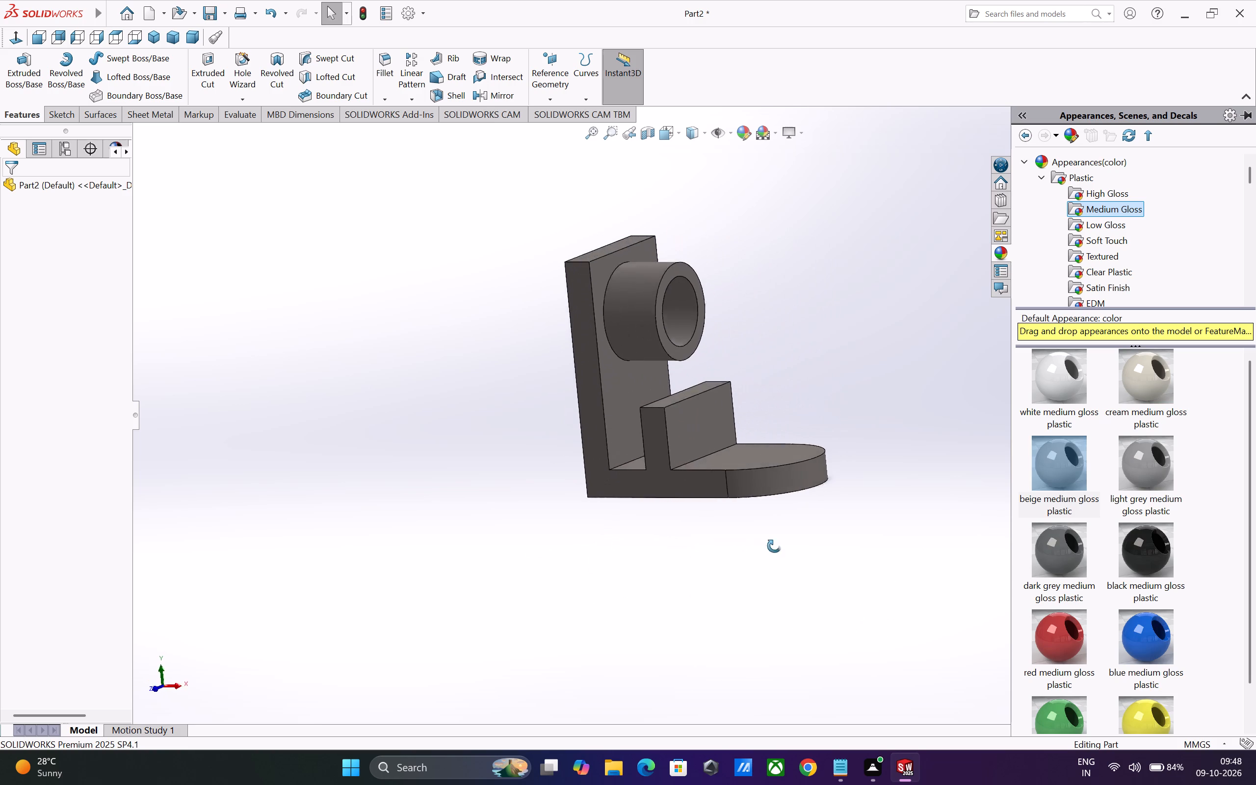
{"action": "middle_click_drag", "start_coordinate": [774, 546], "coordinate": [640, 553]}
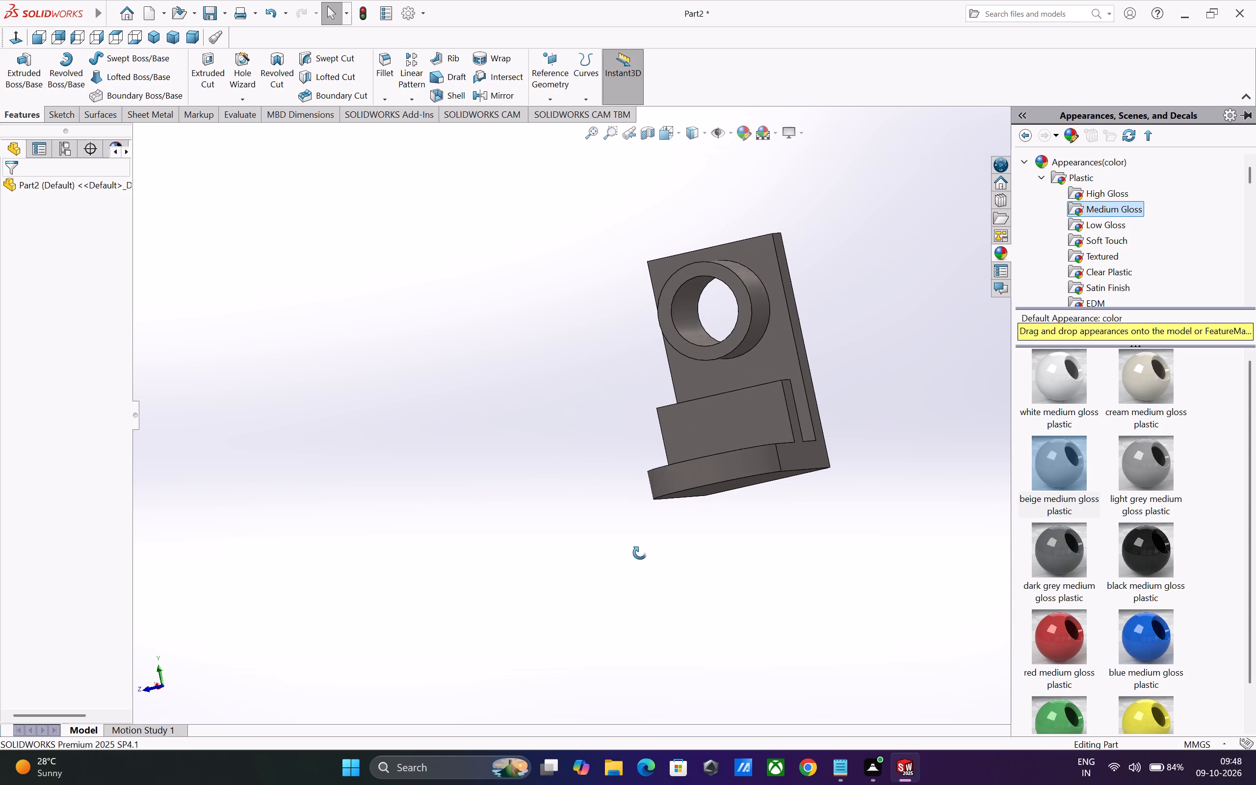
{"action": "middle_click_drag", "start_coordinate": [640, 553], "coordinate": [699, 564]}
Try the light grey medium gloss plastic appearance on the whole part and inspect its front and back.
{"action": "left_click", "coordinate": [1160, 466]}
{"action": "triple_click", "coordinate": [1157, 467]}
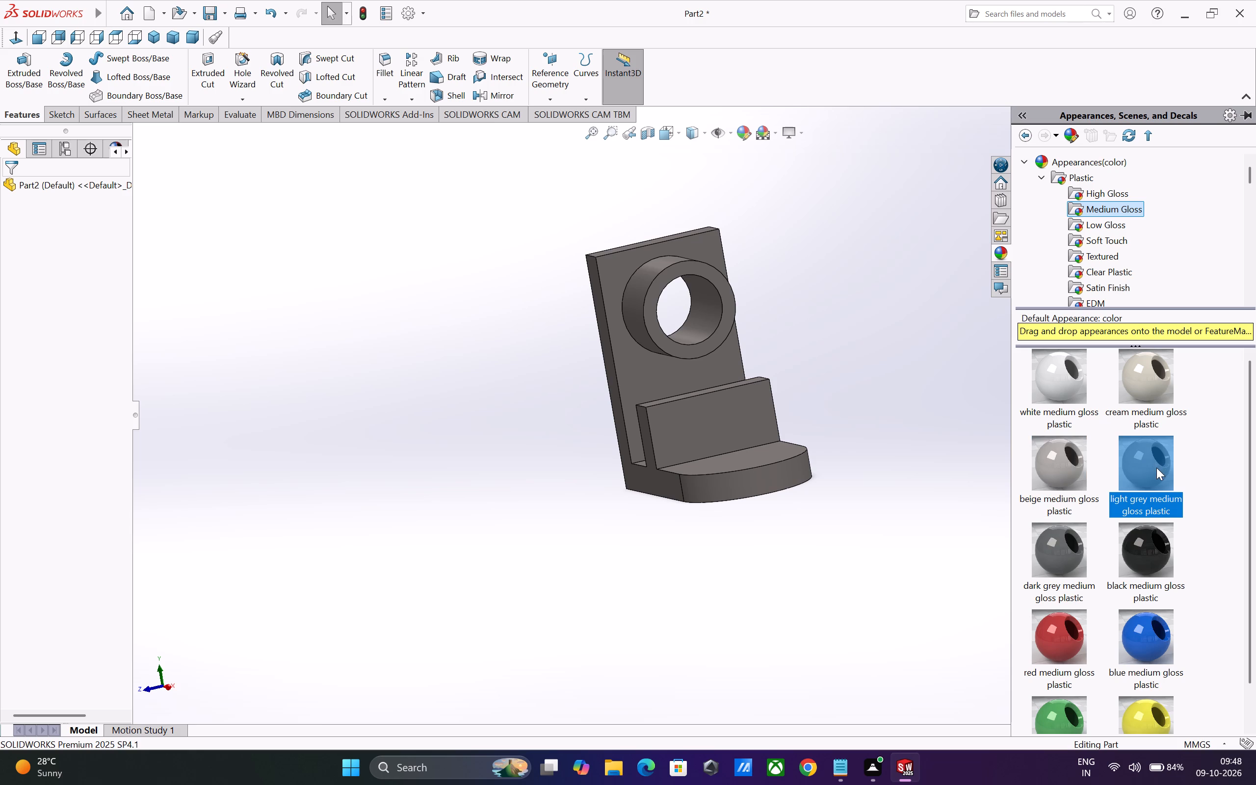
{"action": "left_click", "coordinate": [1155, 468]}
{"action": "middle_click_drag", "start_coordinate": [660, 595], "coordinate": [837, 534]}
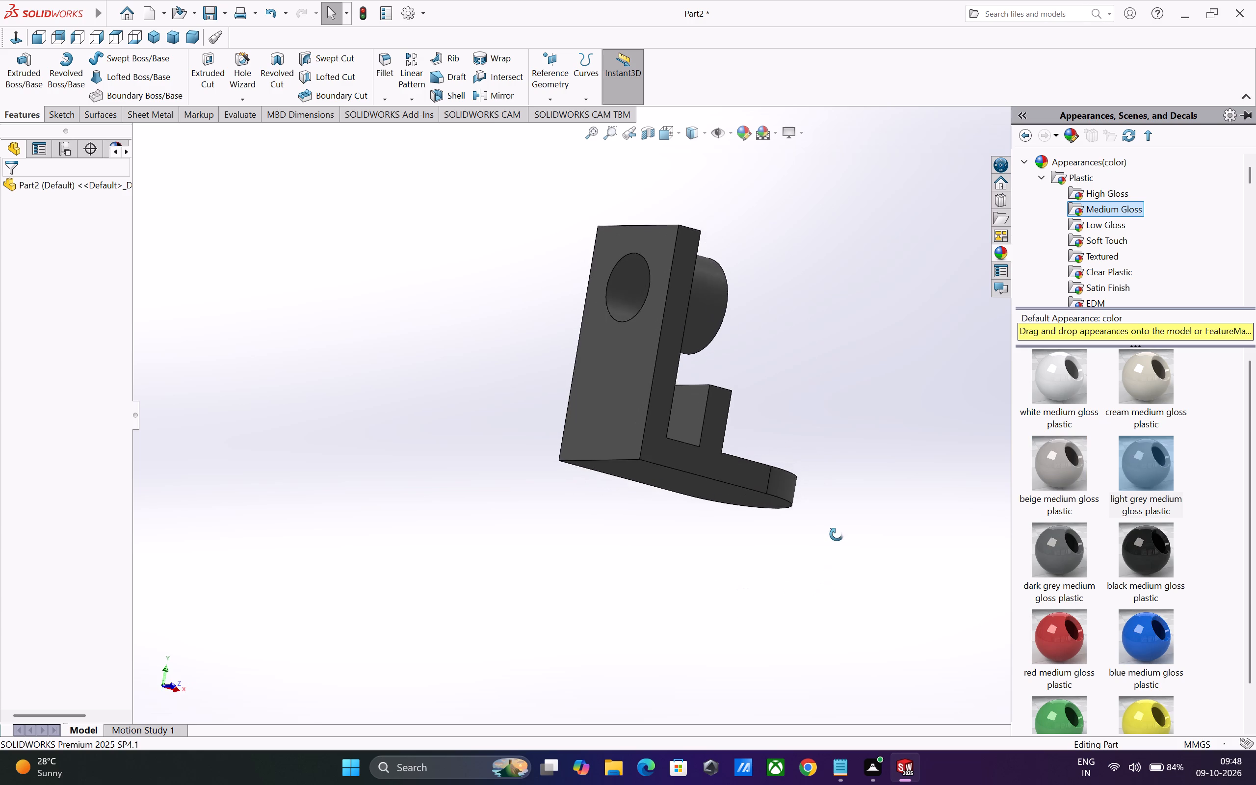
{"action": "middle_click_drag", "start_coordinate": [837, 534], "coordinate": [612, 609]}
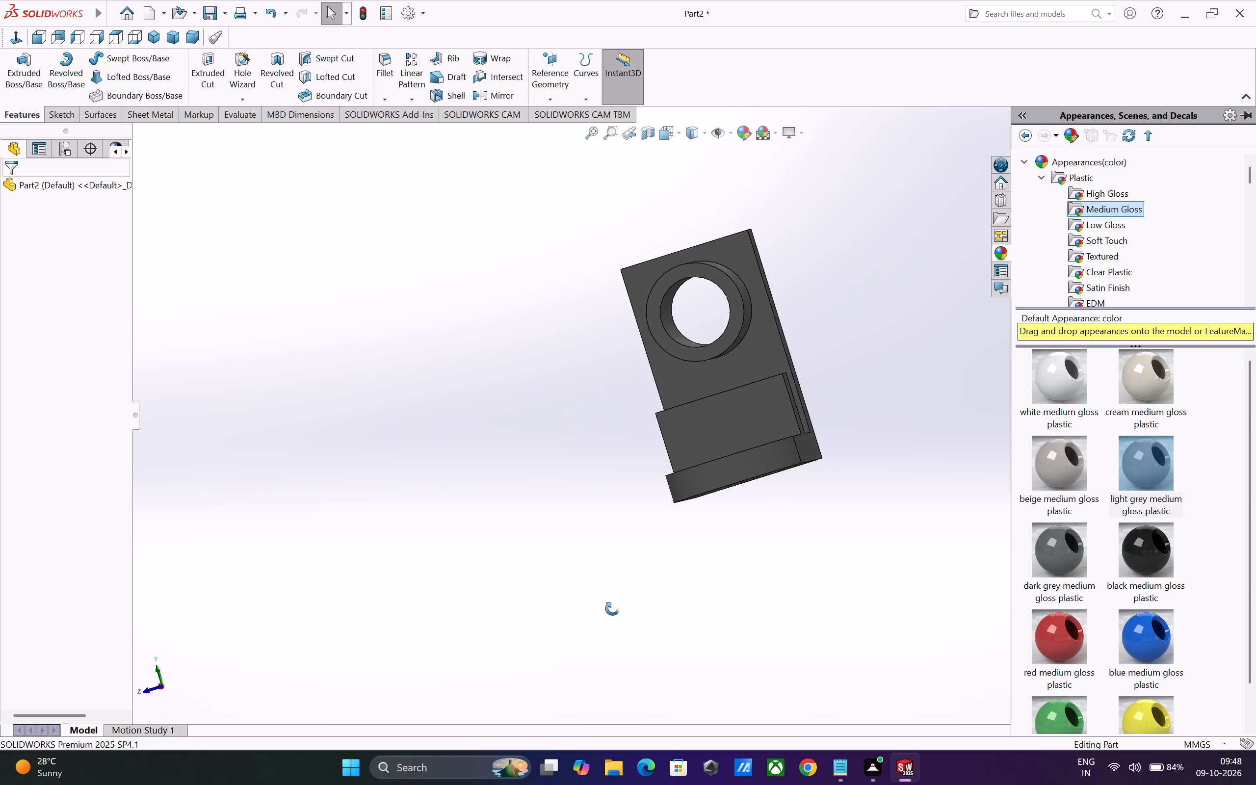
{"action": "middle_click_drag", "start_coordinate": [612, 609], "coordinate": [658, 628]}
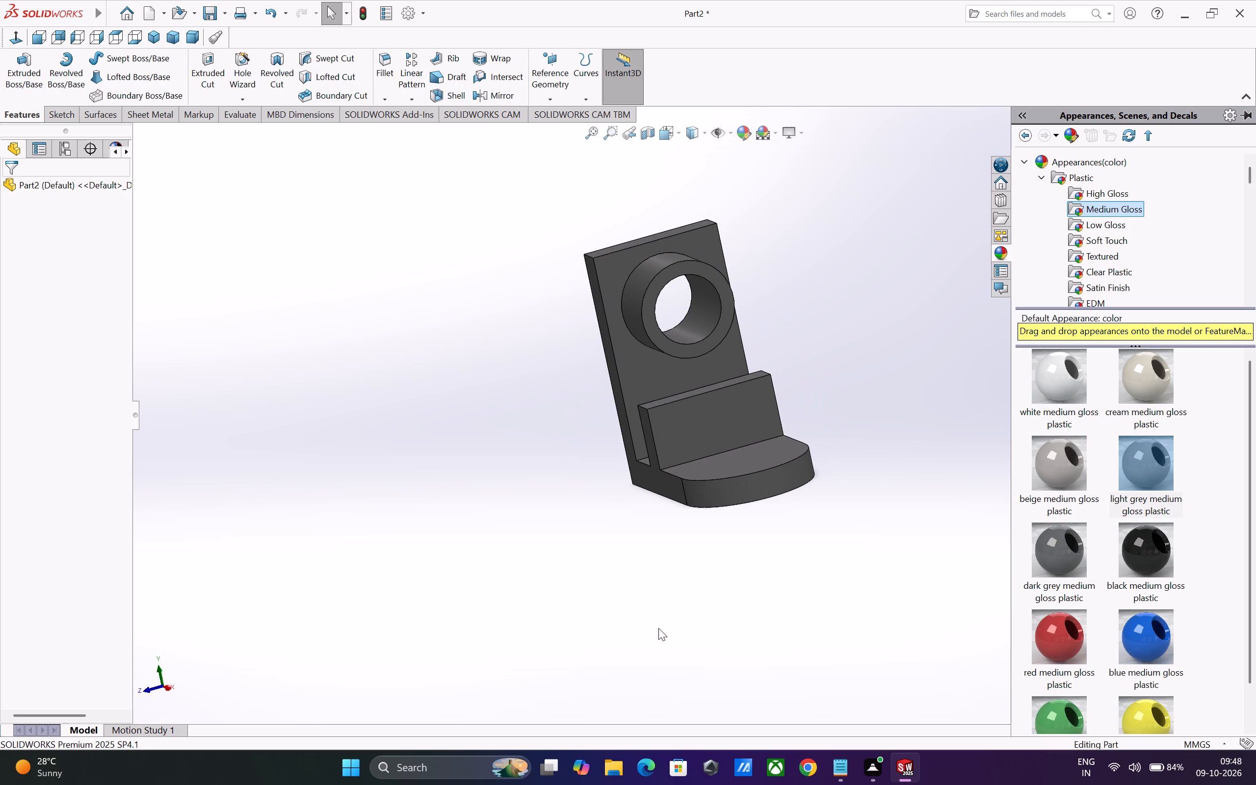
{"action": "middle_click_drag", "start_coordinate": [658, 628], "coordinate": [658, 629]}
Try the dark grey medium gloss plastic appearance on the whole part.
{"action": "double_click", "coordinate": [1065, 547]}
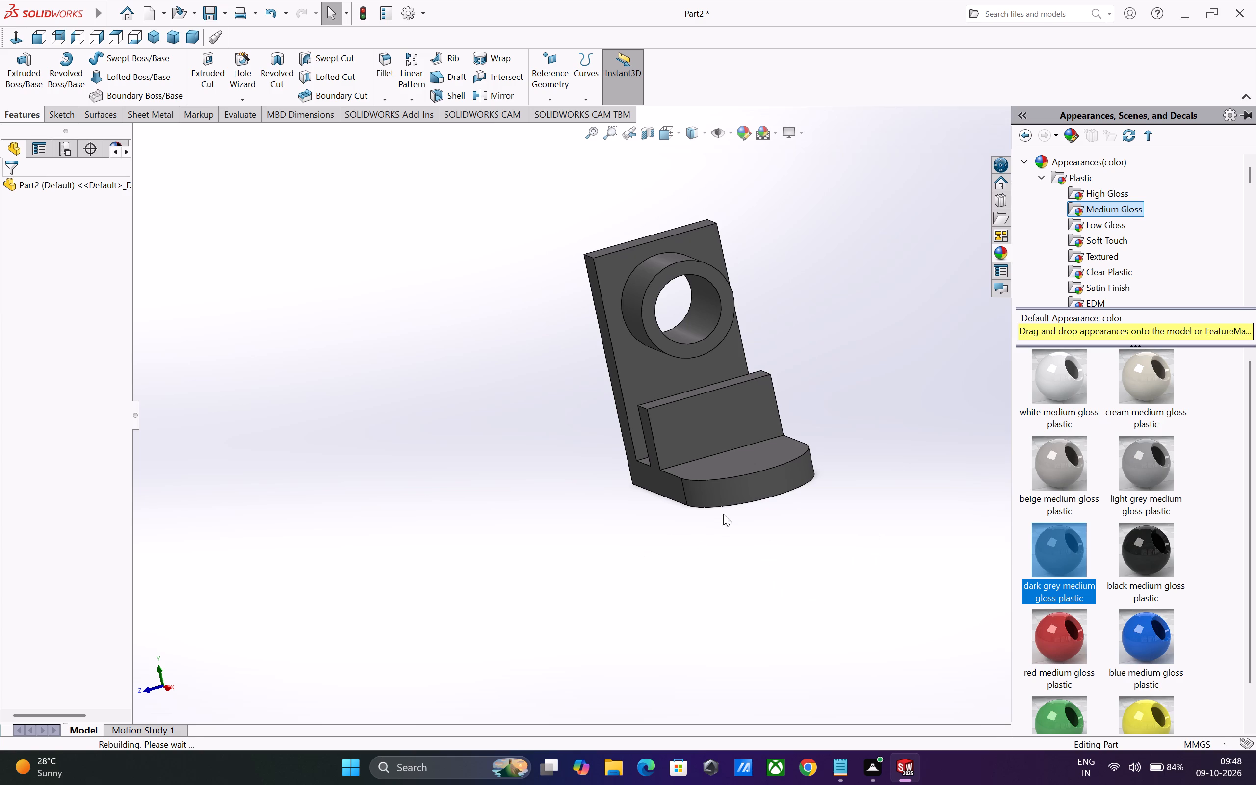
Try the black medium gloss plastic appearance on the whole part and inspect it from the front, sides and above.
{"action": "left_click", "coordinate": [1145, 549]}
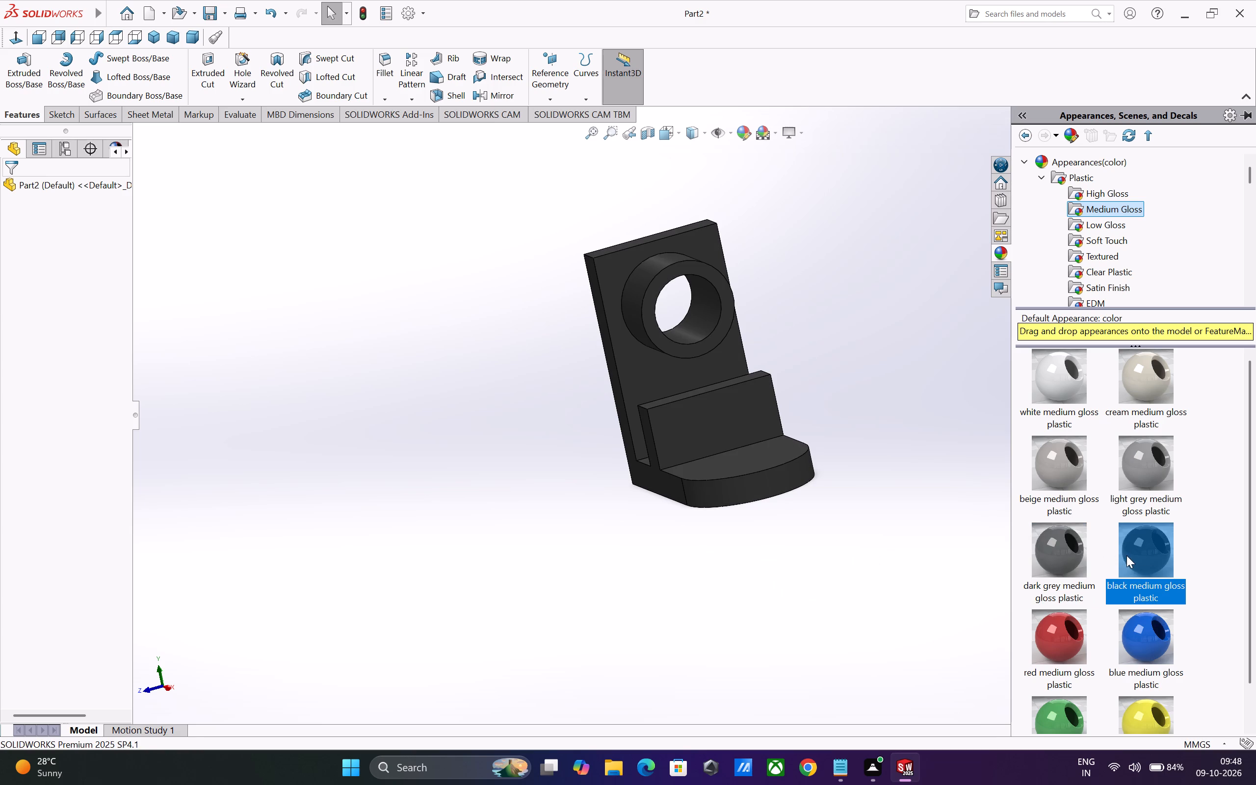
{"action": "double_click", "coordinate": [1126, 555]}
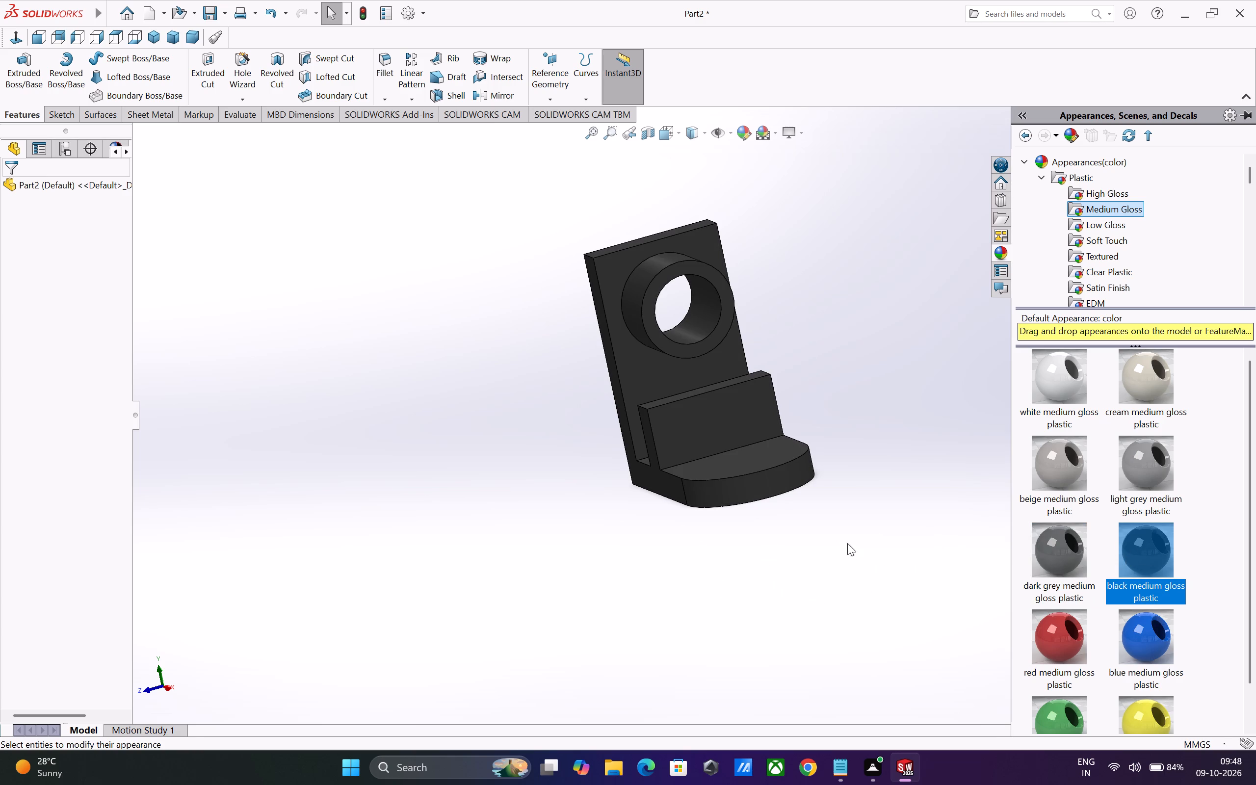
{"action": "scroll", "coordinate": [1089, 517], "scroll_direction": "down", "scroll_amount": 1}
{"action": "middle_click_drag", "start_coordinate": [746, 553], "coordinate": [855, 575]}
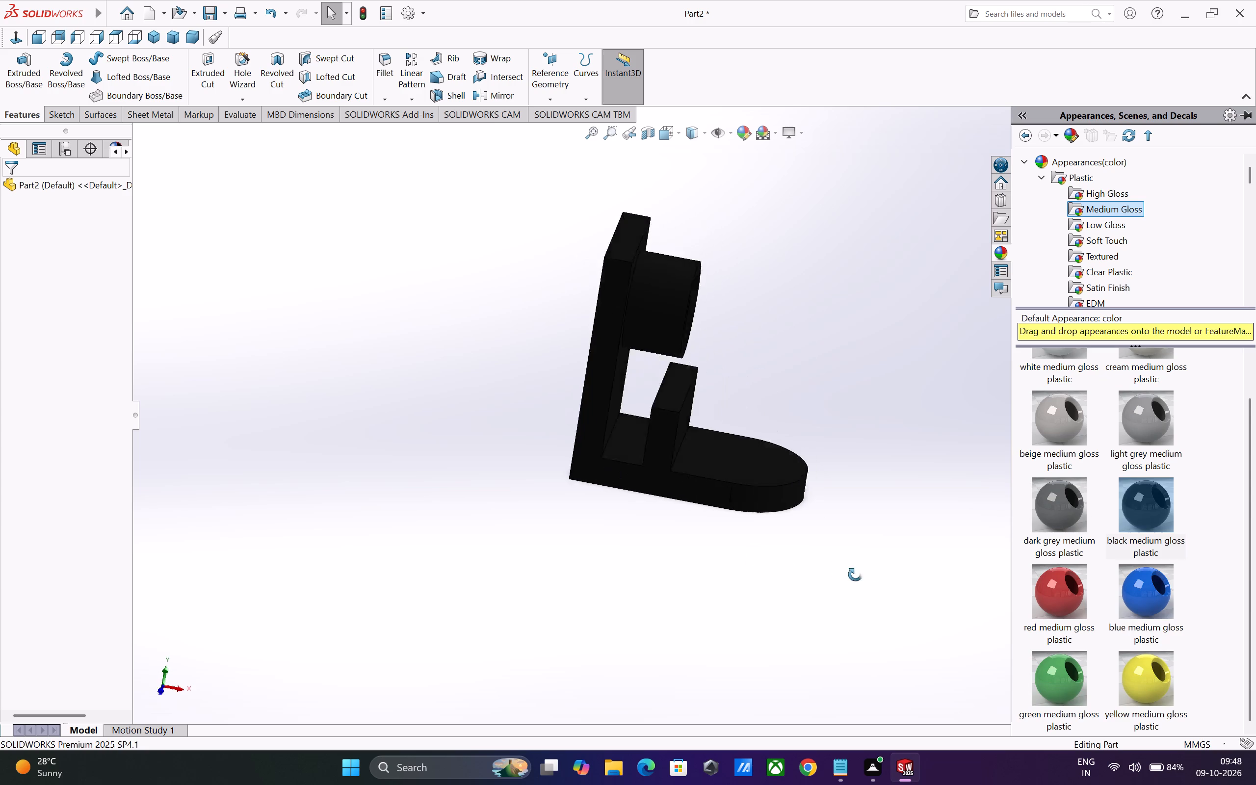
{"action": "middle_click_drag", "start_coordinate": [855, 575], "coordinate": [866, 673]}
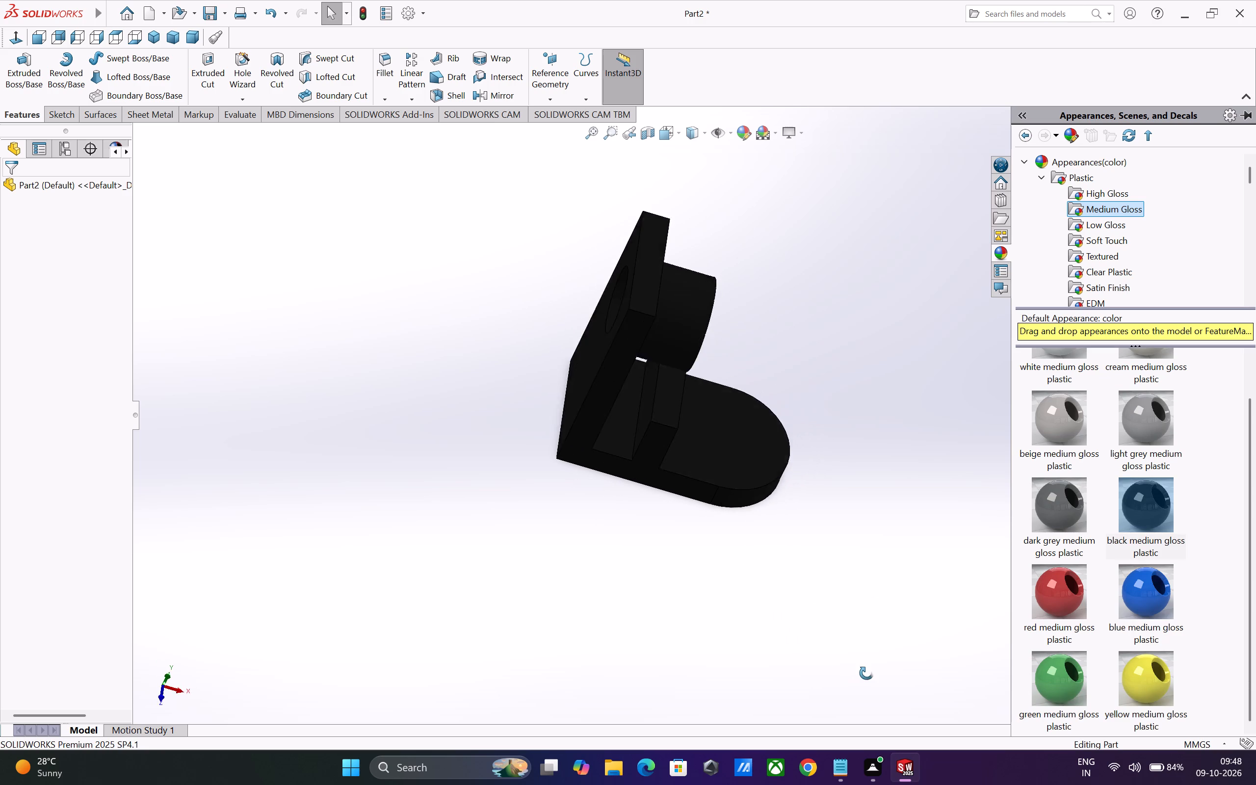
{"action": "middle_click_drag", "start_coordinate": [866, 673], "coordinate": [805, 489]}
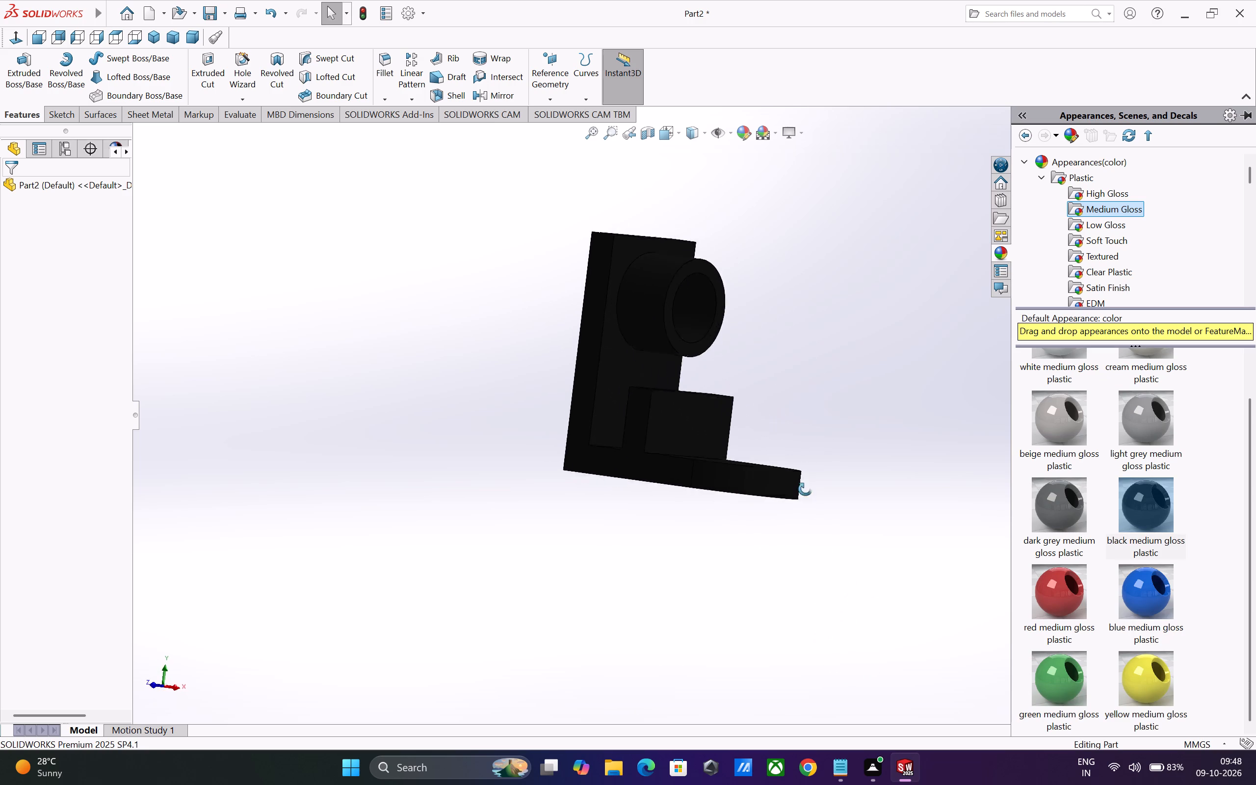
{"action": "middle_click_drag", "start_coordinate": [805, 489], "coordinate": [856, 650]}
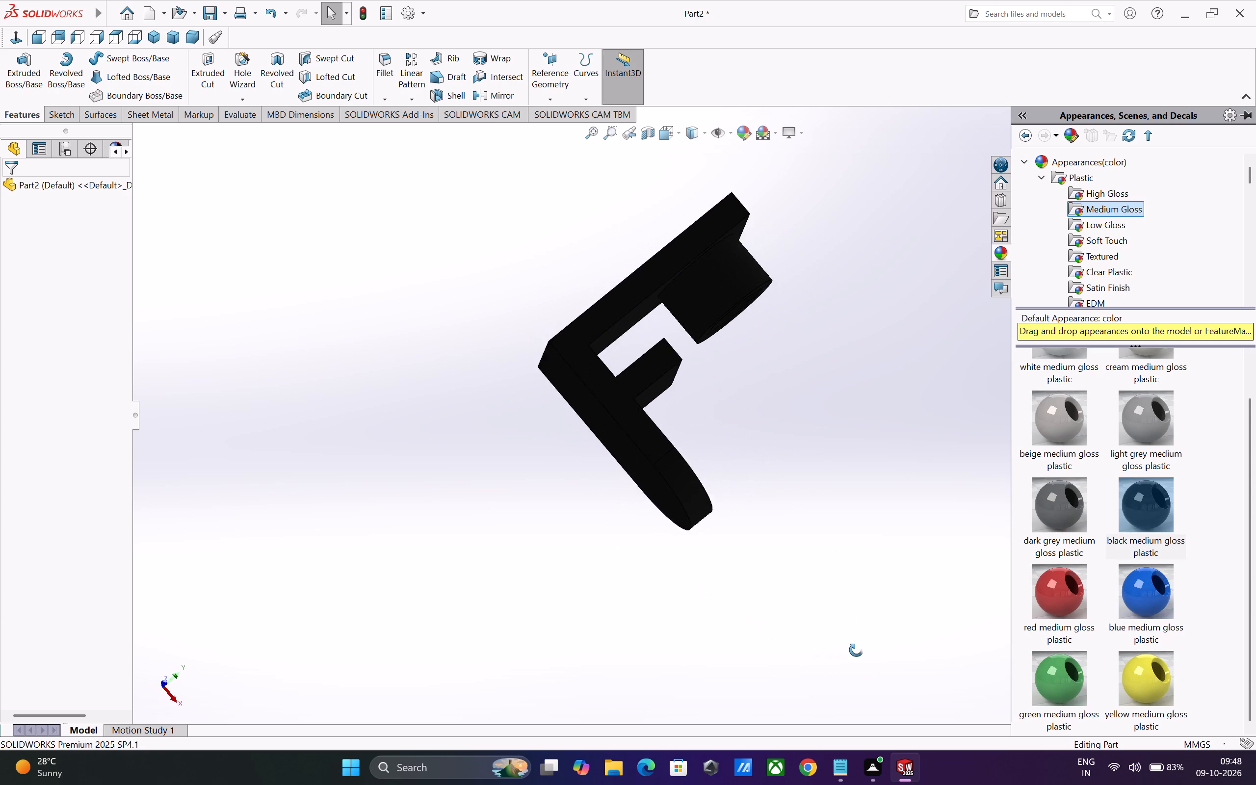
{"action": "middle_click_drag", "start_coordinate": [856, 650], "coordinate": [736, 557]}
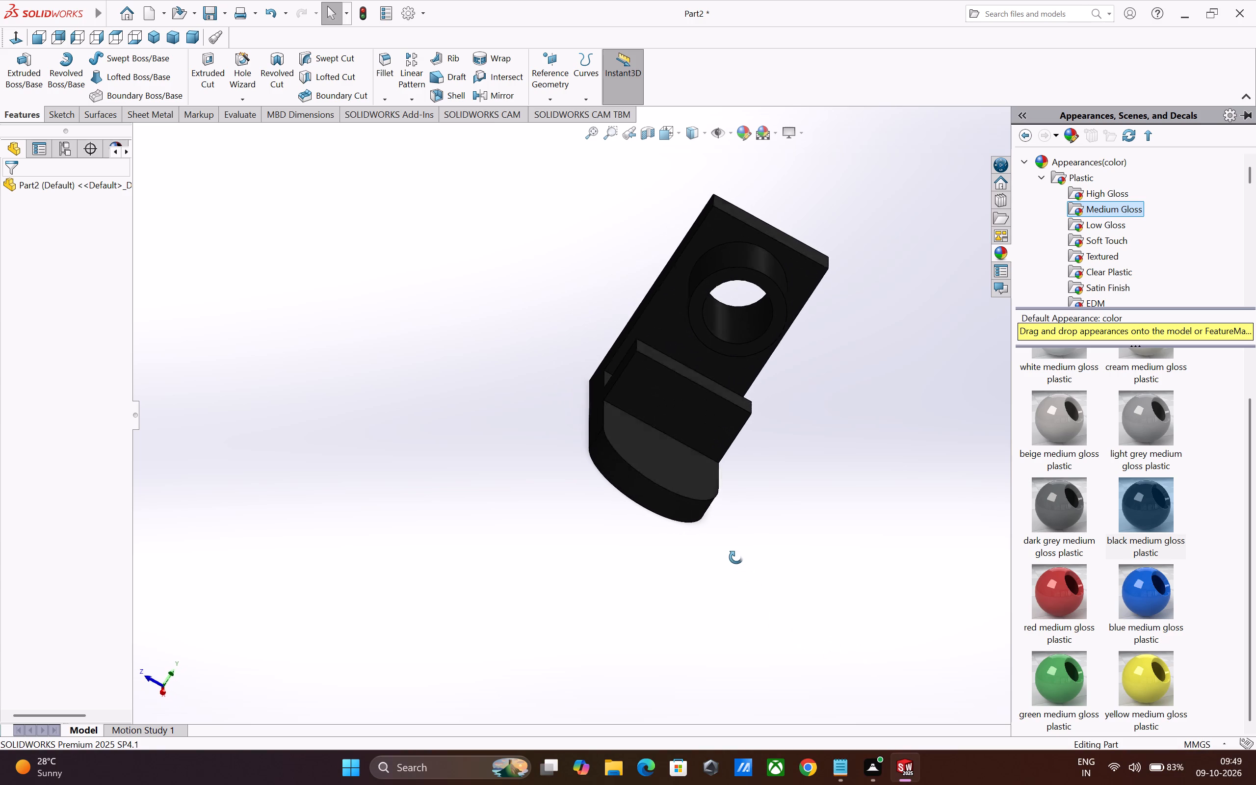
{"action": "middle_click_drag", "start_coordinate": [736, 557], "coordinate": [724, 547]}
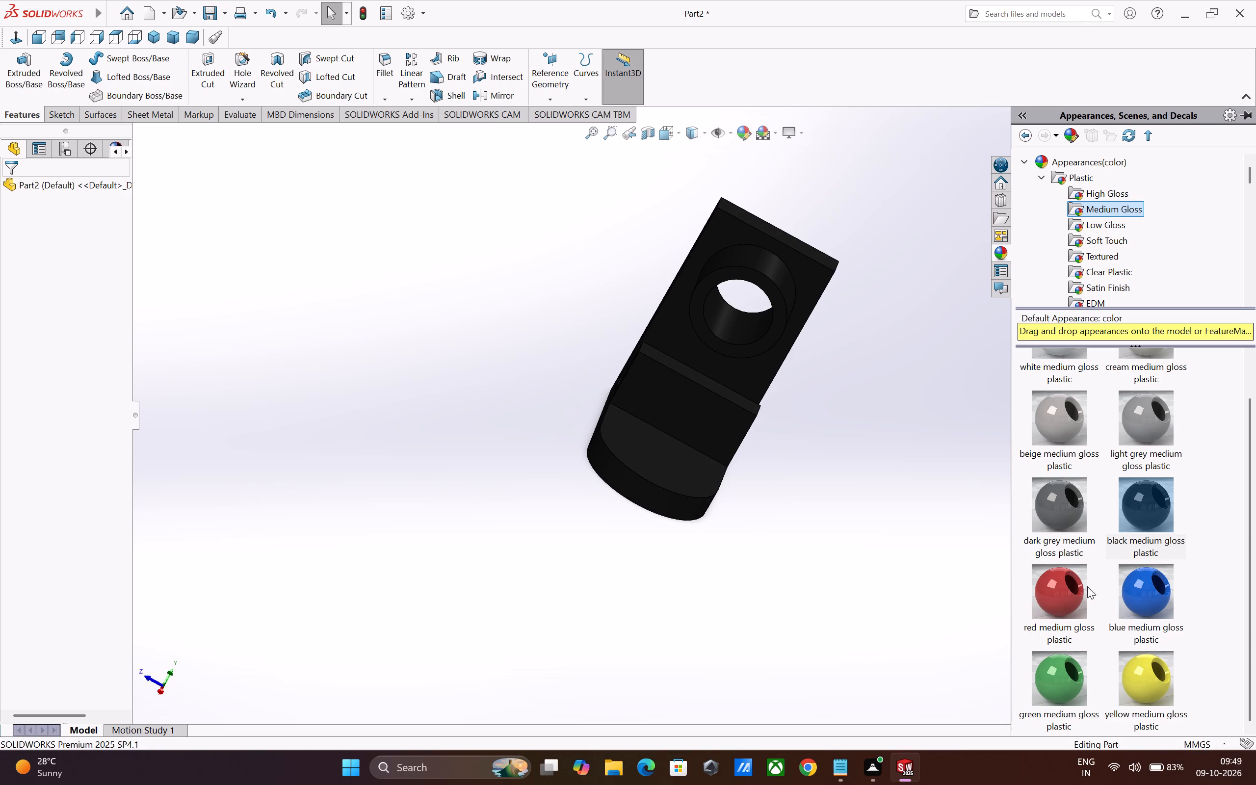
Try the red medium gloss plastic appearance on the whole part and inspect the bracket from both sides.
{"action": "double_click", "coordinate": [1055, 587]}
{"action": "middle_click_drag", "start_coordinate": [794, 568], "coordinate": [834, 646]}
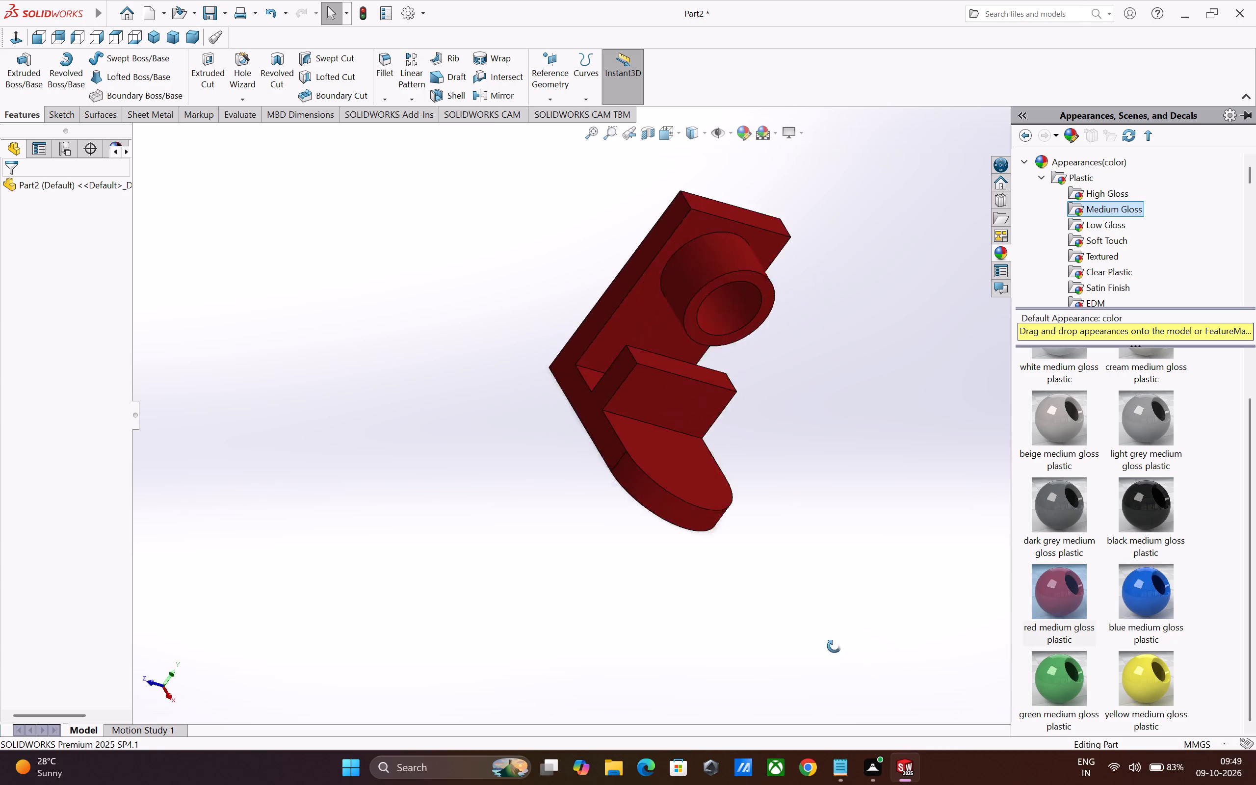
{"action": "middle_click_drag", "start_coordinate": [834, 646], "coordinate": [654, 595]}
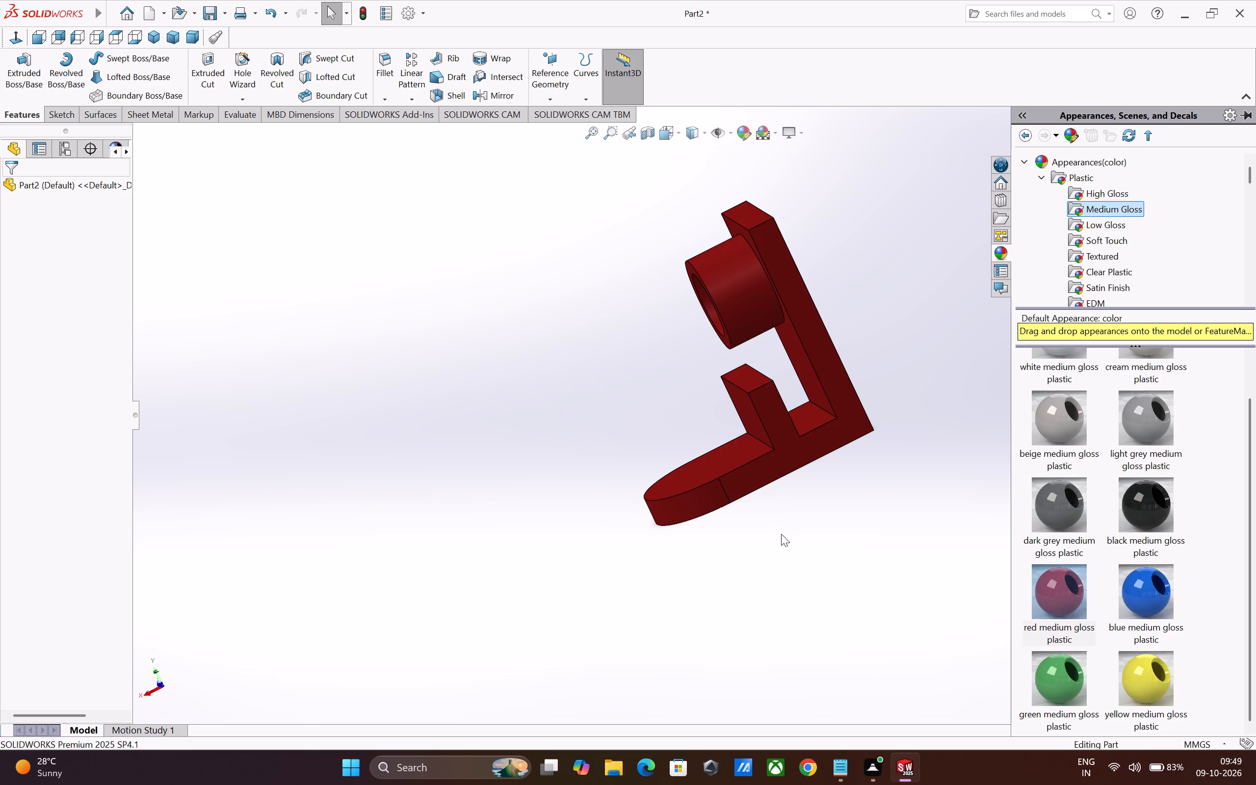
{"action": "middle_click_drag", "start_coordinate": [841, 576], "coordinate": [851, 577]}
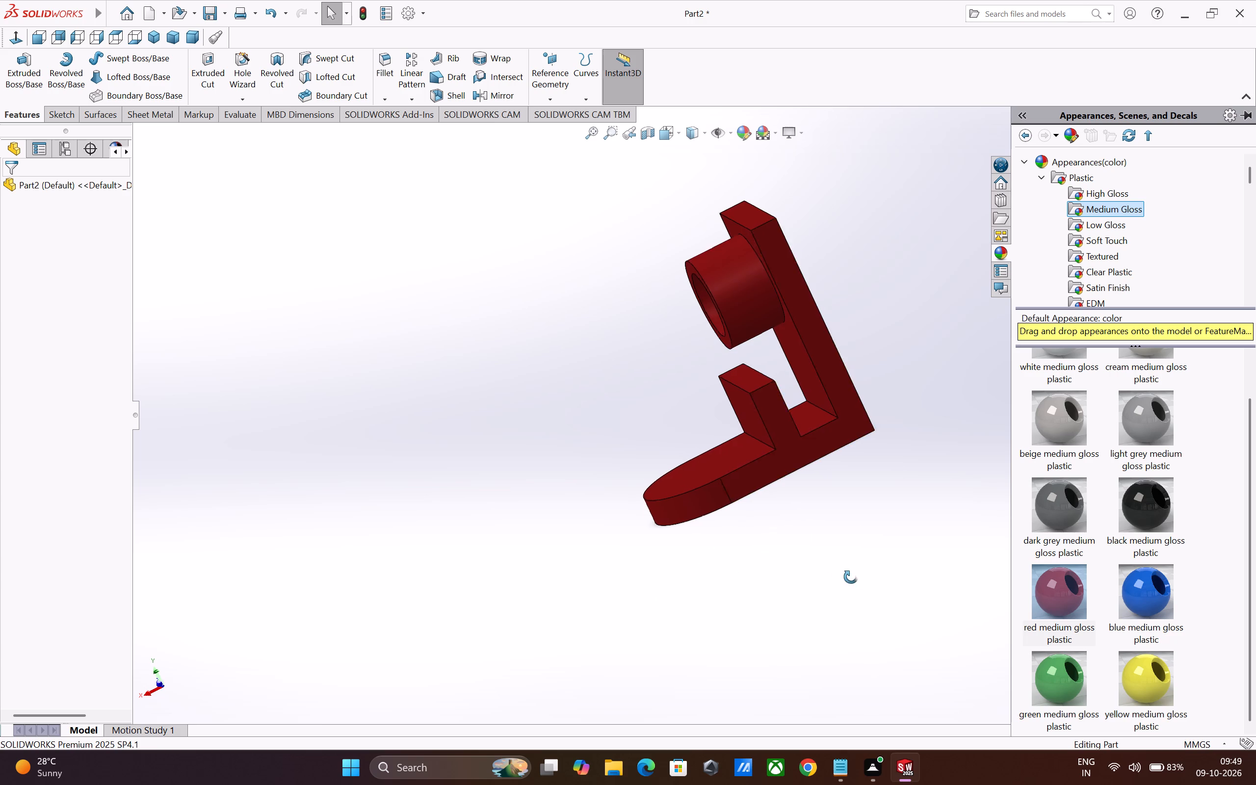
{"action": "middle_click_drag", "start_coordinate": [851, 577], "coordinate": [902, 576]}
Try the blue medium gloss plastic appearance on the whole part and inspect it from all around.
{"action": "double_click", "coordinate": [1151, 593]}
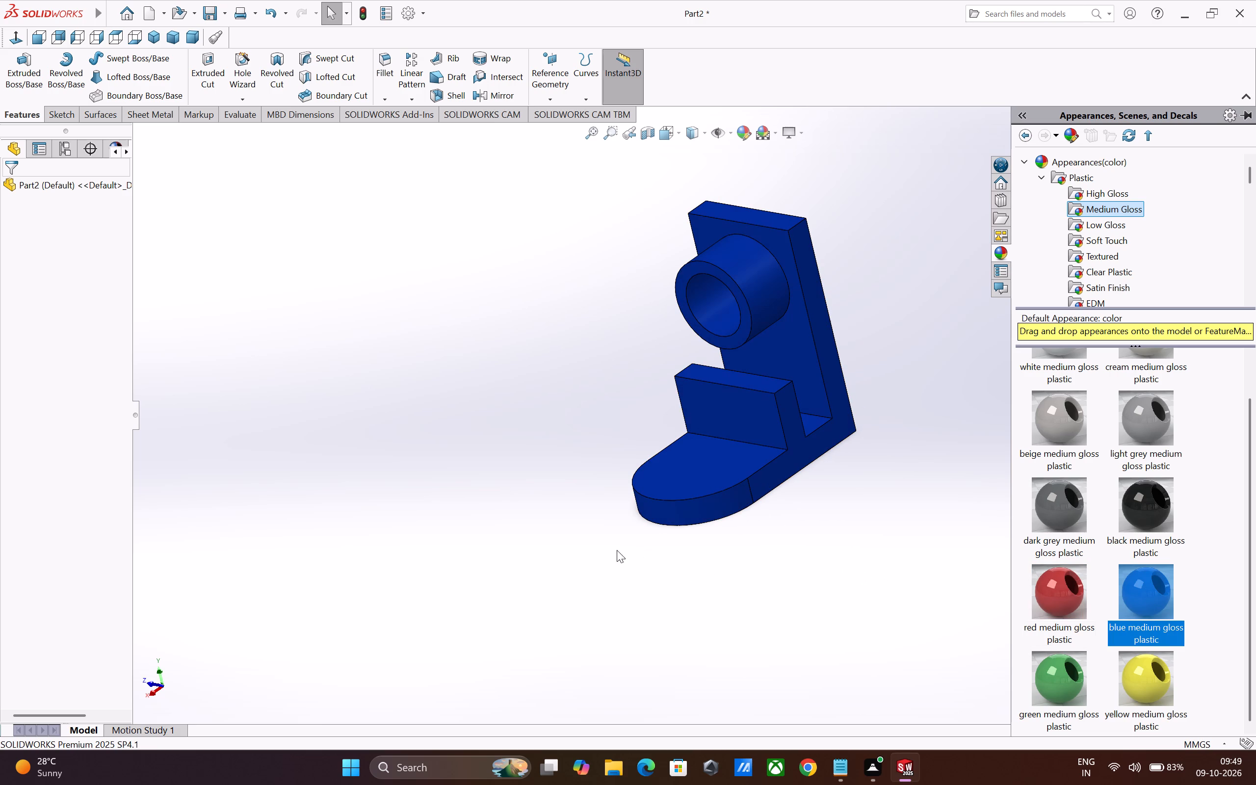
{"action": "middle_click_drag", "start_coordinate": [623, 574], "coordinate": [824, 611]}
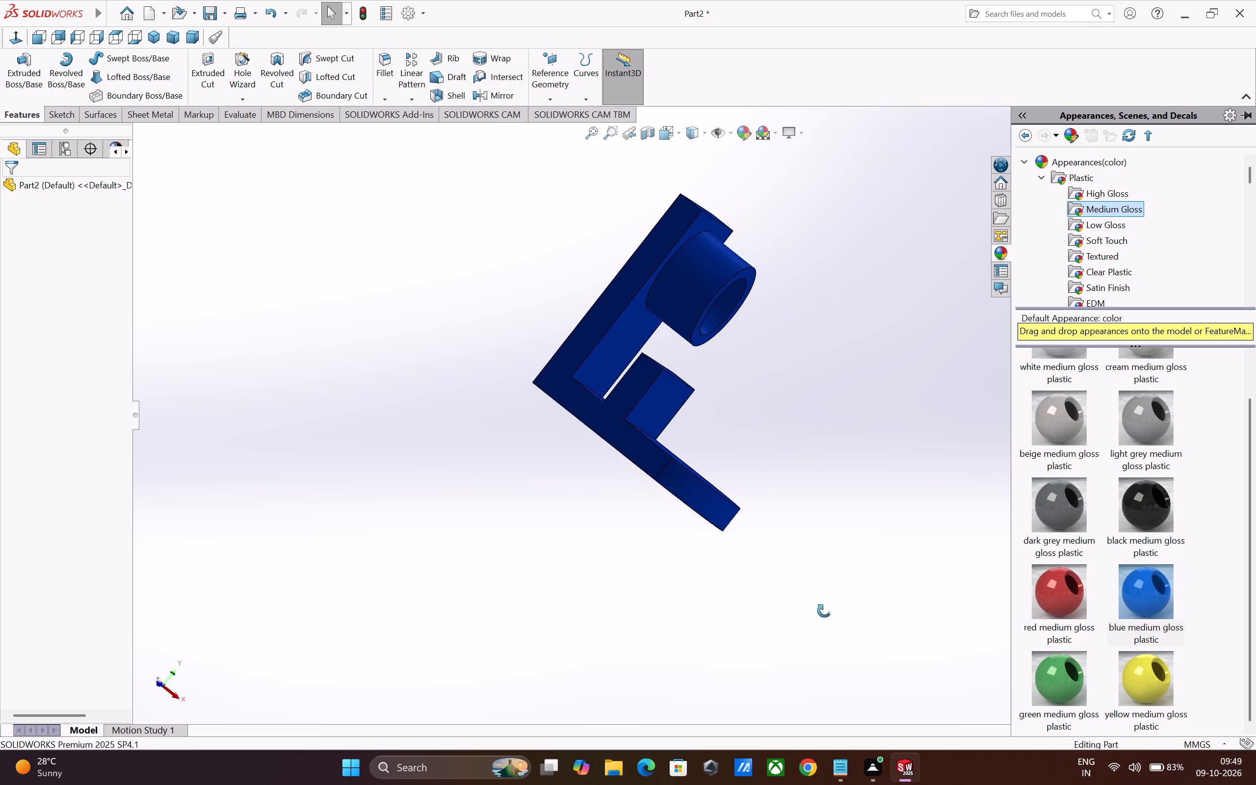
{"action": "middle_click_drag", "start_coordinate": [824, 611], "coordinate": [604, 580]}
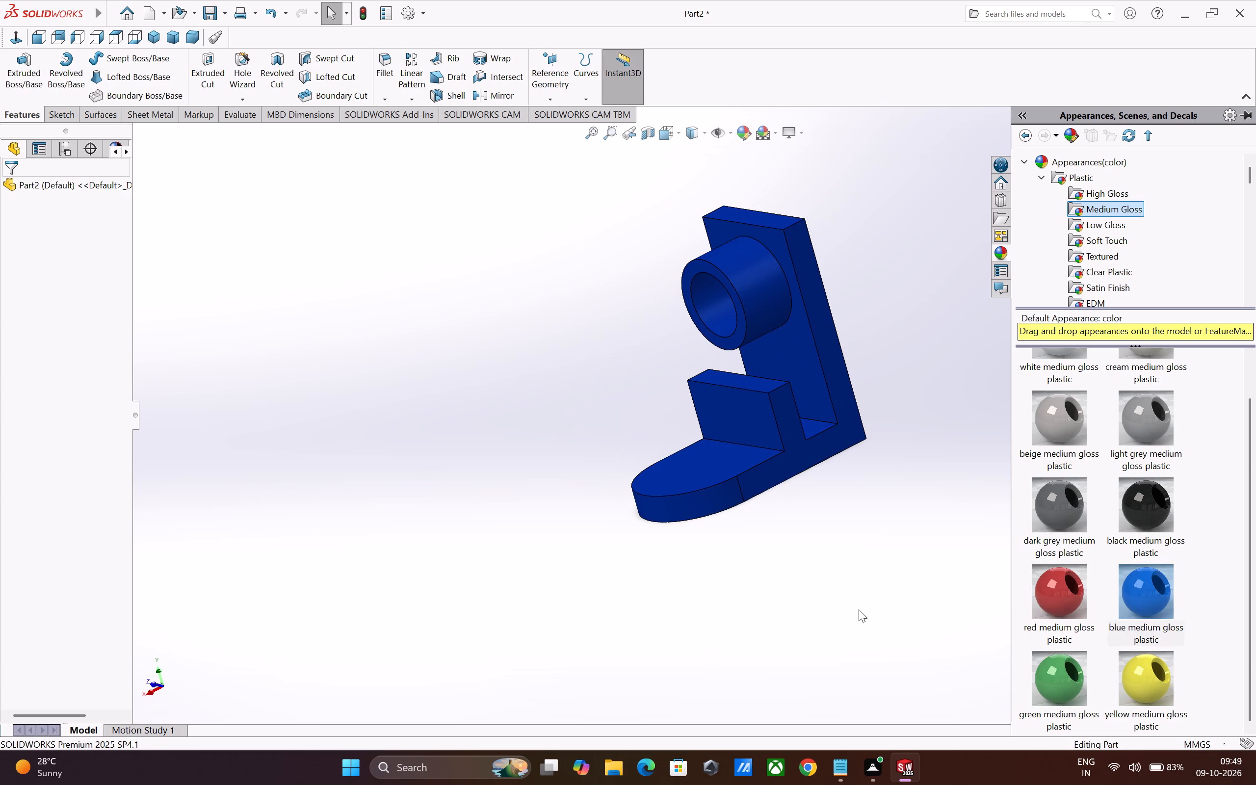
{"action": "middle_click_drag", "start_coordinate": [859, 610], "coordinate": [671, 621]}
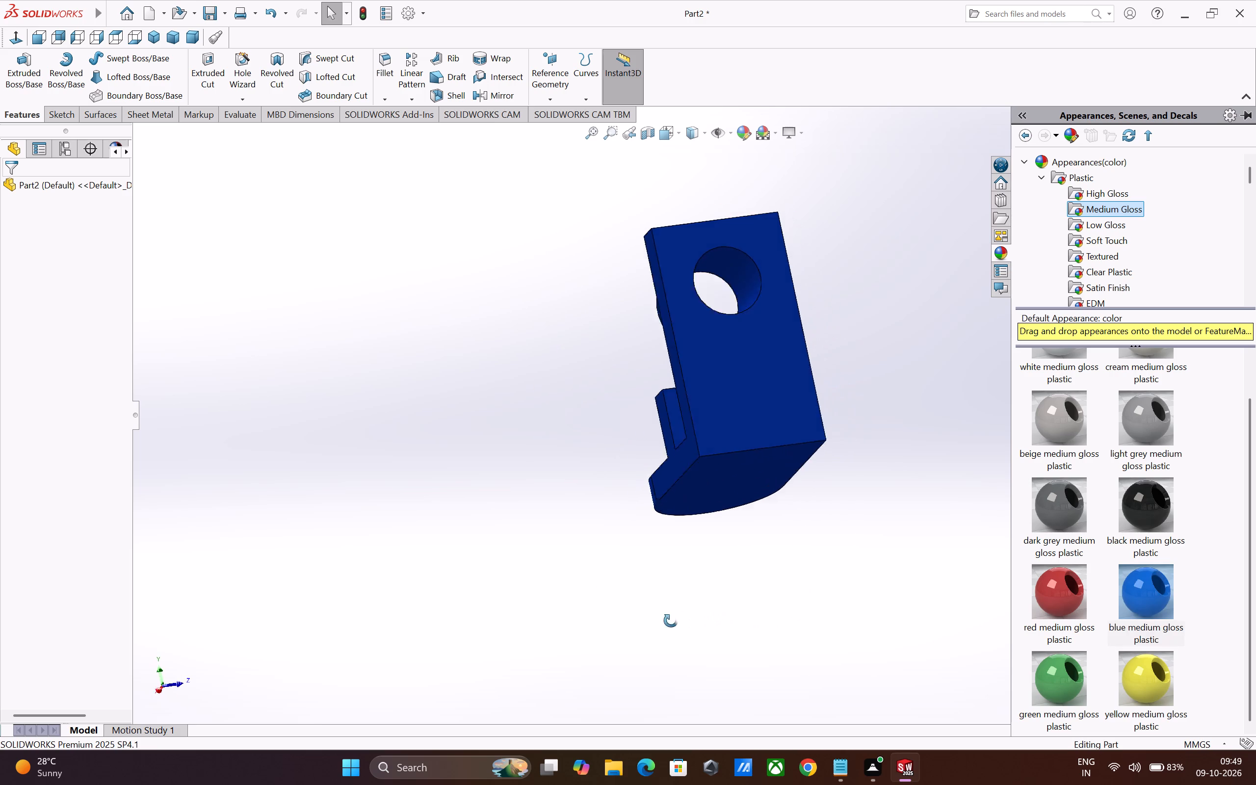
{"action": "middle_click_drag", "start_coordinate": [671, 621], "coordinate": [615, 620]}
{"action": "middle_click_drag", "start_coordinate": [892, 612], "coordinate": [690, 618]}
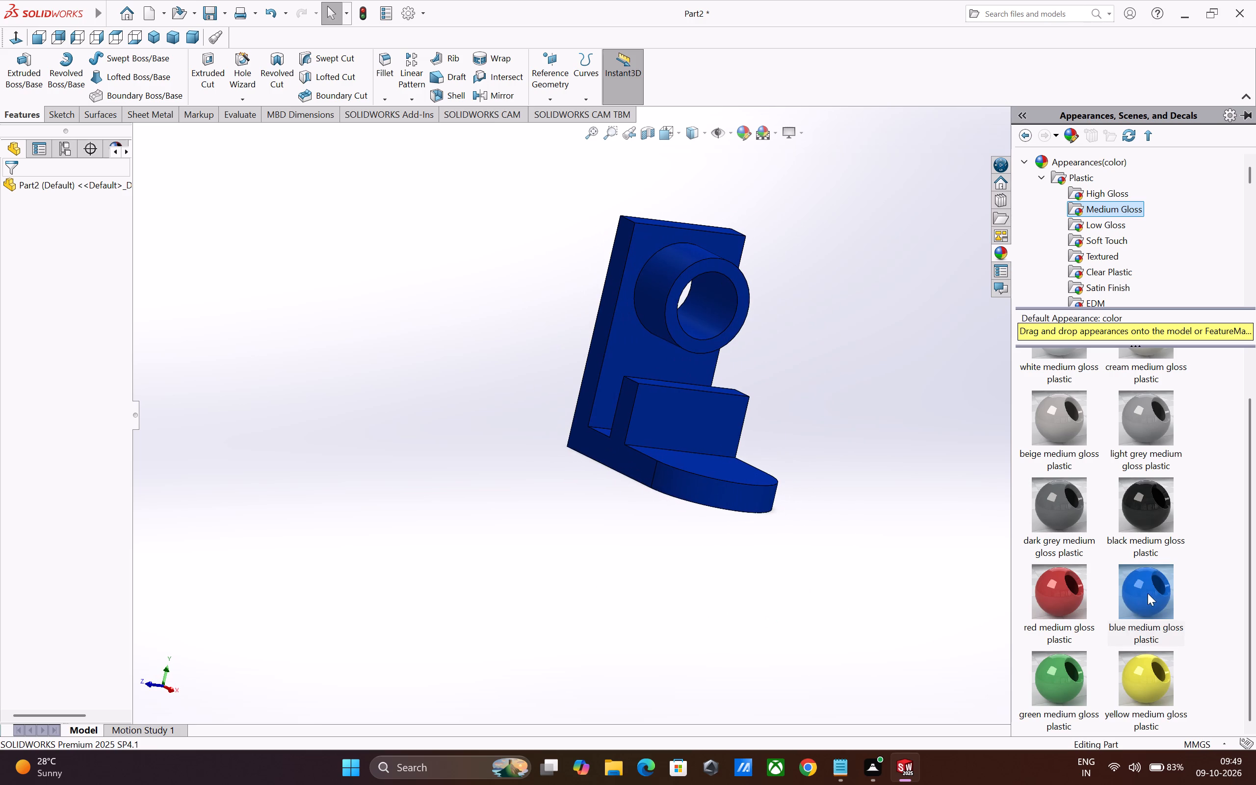
Apply the green medium gloss plastic appearance to the whole part.
{"action": "scroll", "coordinate": [1142, 572], "scroll_direction": "down", "scroll_amount": 6}
{"action": "double_click", "coordinate": [1056, 676]}
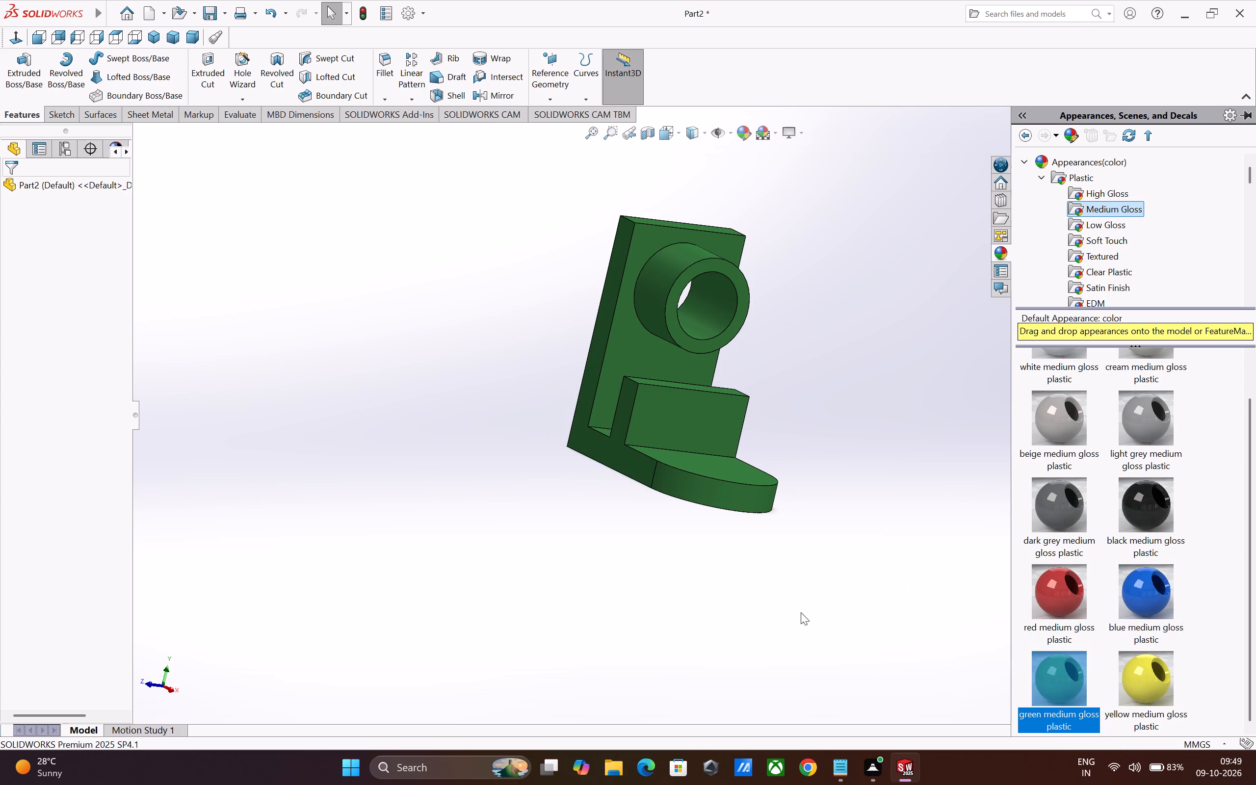
Inspect the green medium gloss bracket from the front, both sides and the back of the tall upright.
{"action": "middle_click_drag", "start_coordinate": [855, 624], "coordinate": [906, 654]}
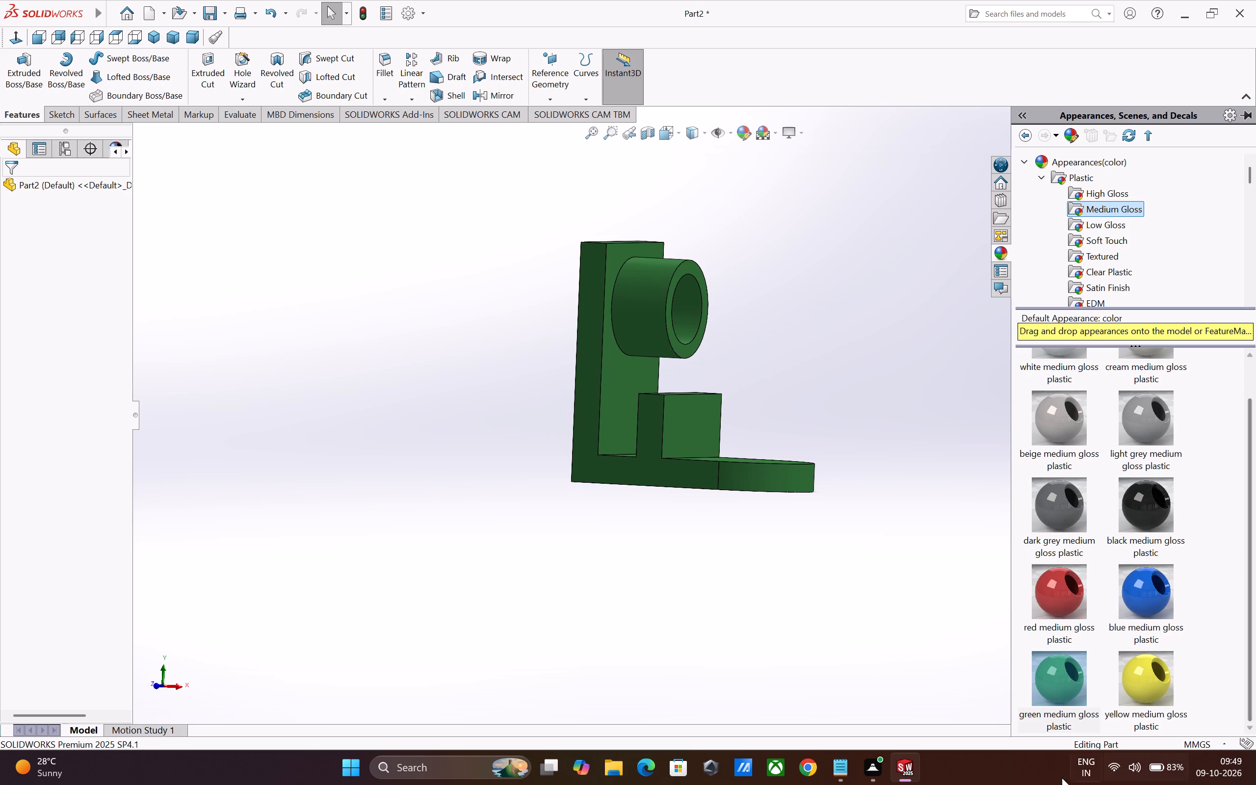
{"action": "middle_click_drag", "start_coordinate": [932, 660], "coordinate": [909, 659]}
{"action": "middle_click_drag", "start_coordinate": [859, 669], "coordinate": [852, 669]}
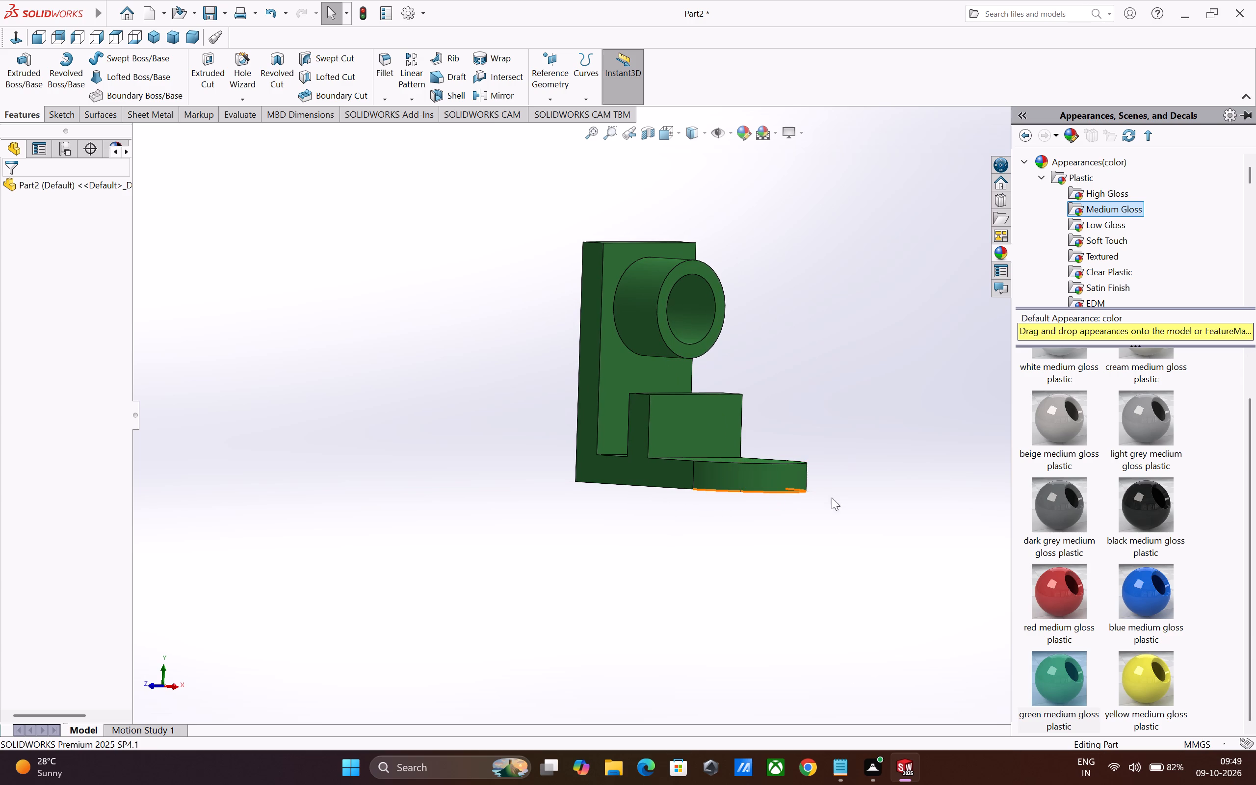
{"action": "middle_click_drag", "start_coordinate": [911, 601], "coordinate": [938, 607]}
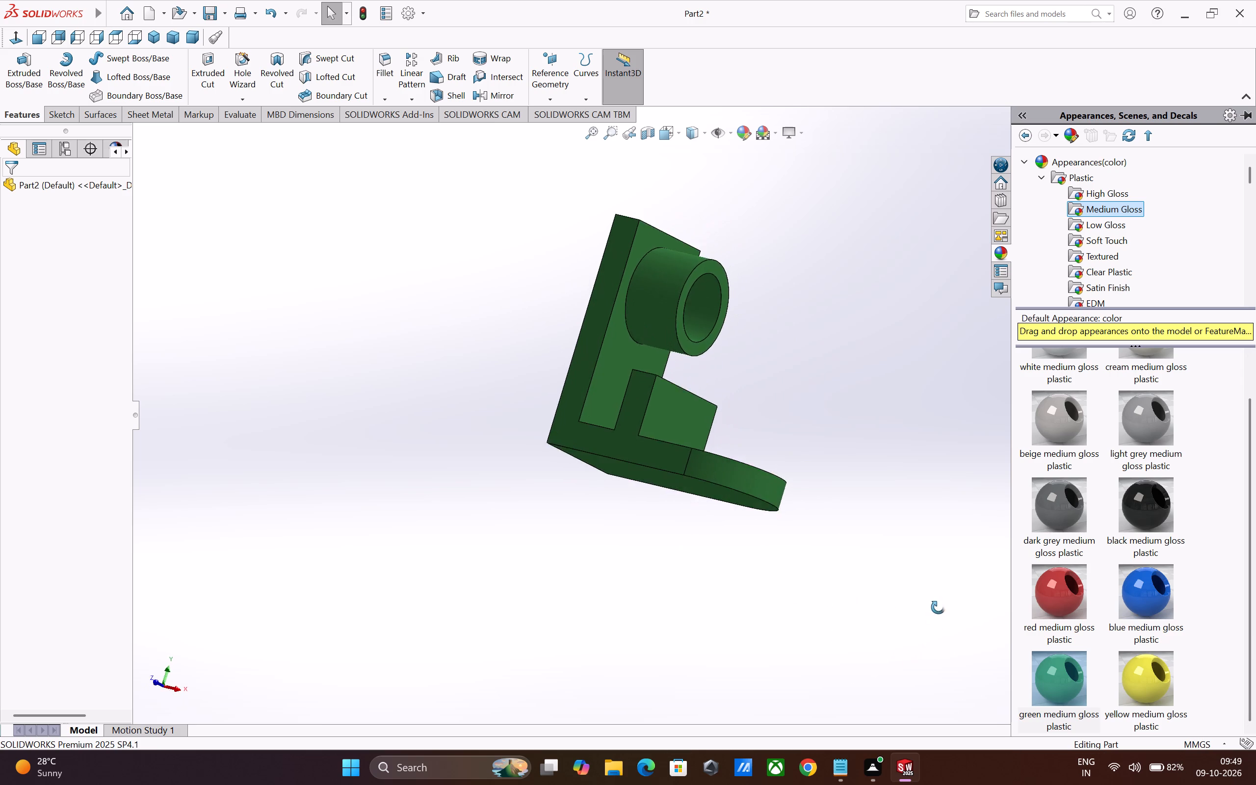
{"action": "middle_click_drag", "start_coordinate": [938, 607], "coordinate": [845, 654]}
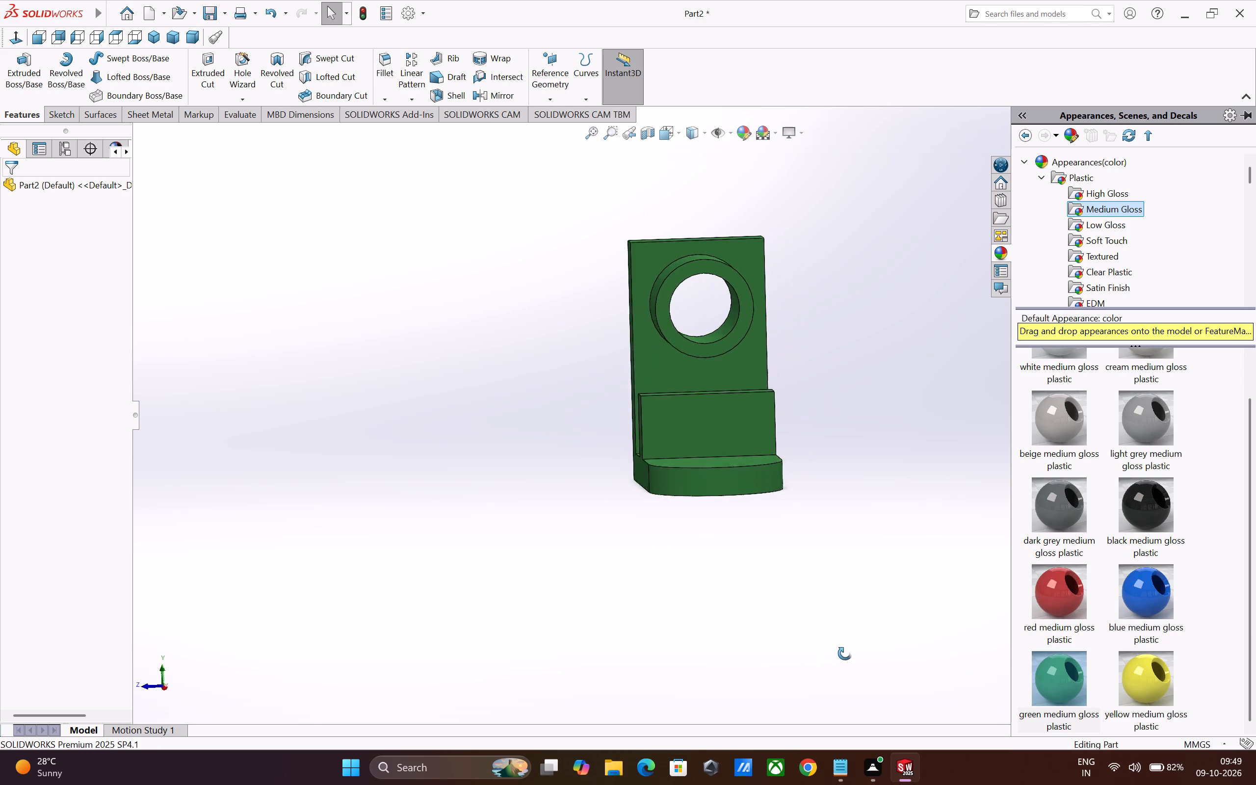
{"action": "middle_click_drag", "start_coordinate": [845, 654], "coordinate": [628, 623]}
{"action": "middle_click_drag", "start_coordinate": [820, 618], "coordinate": [634, 605]}
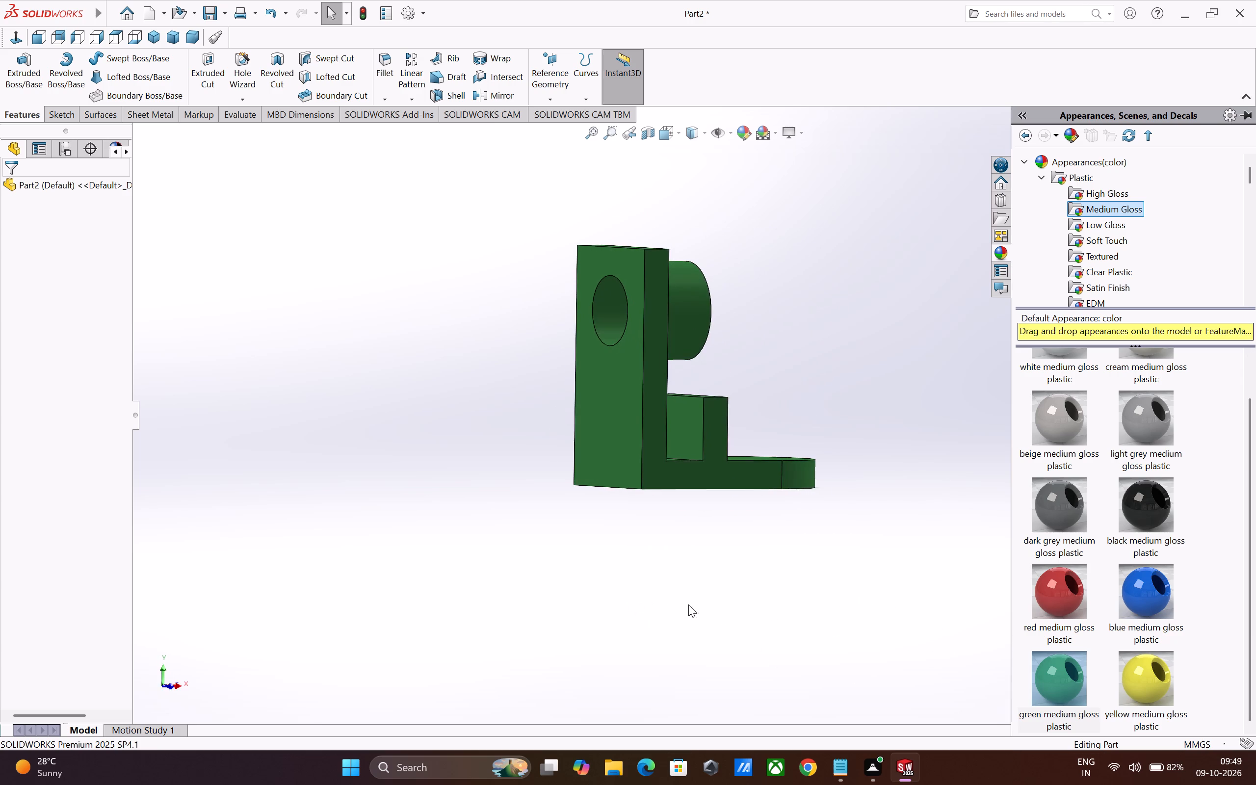
{"action": "middle_click_drag", "start_coordinate": [805, 628], "coordinate": [687, 618]}
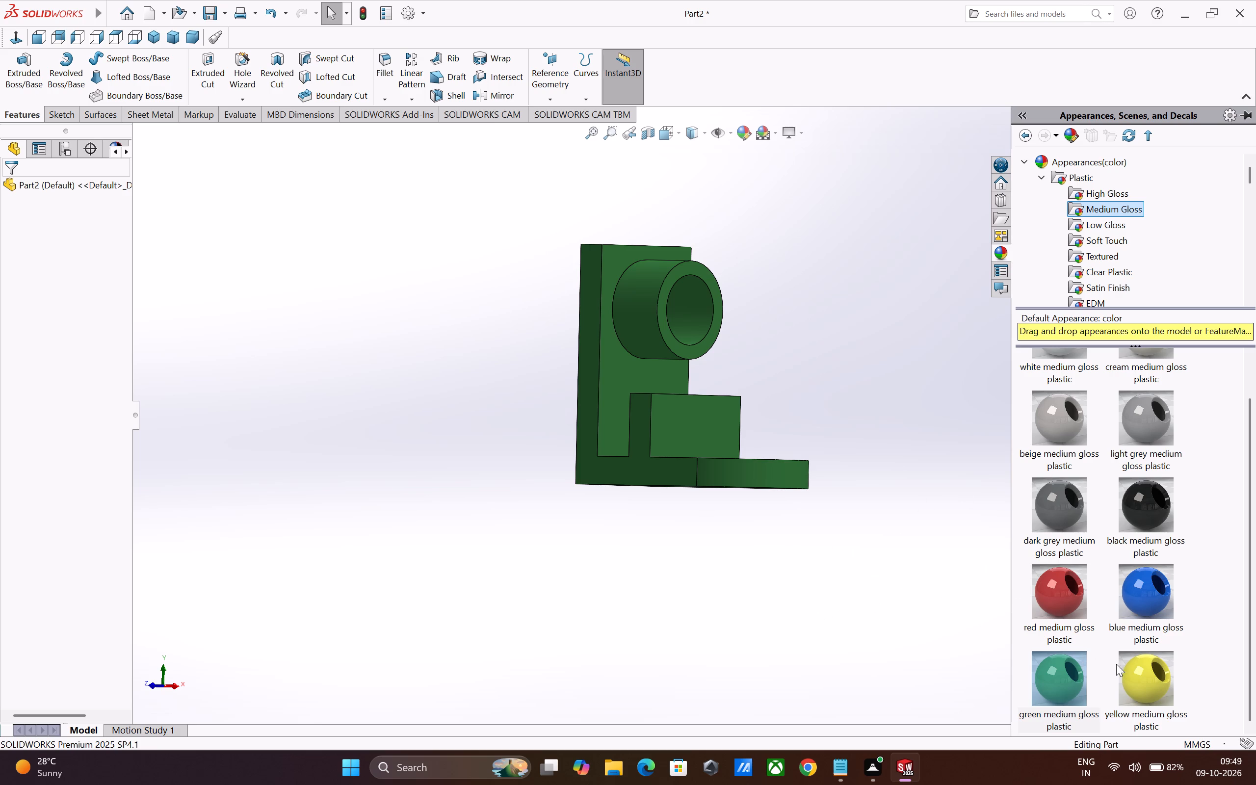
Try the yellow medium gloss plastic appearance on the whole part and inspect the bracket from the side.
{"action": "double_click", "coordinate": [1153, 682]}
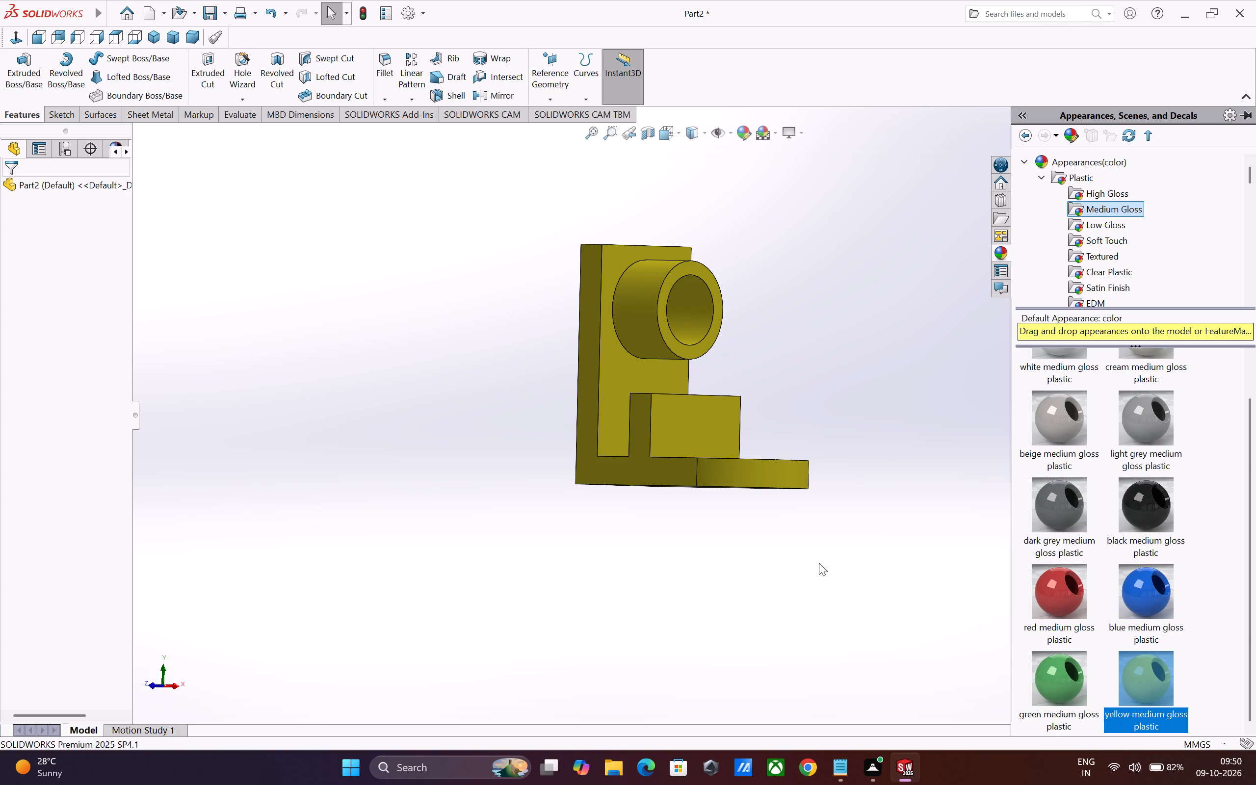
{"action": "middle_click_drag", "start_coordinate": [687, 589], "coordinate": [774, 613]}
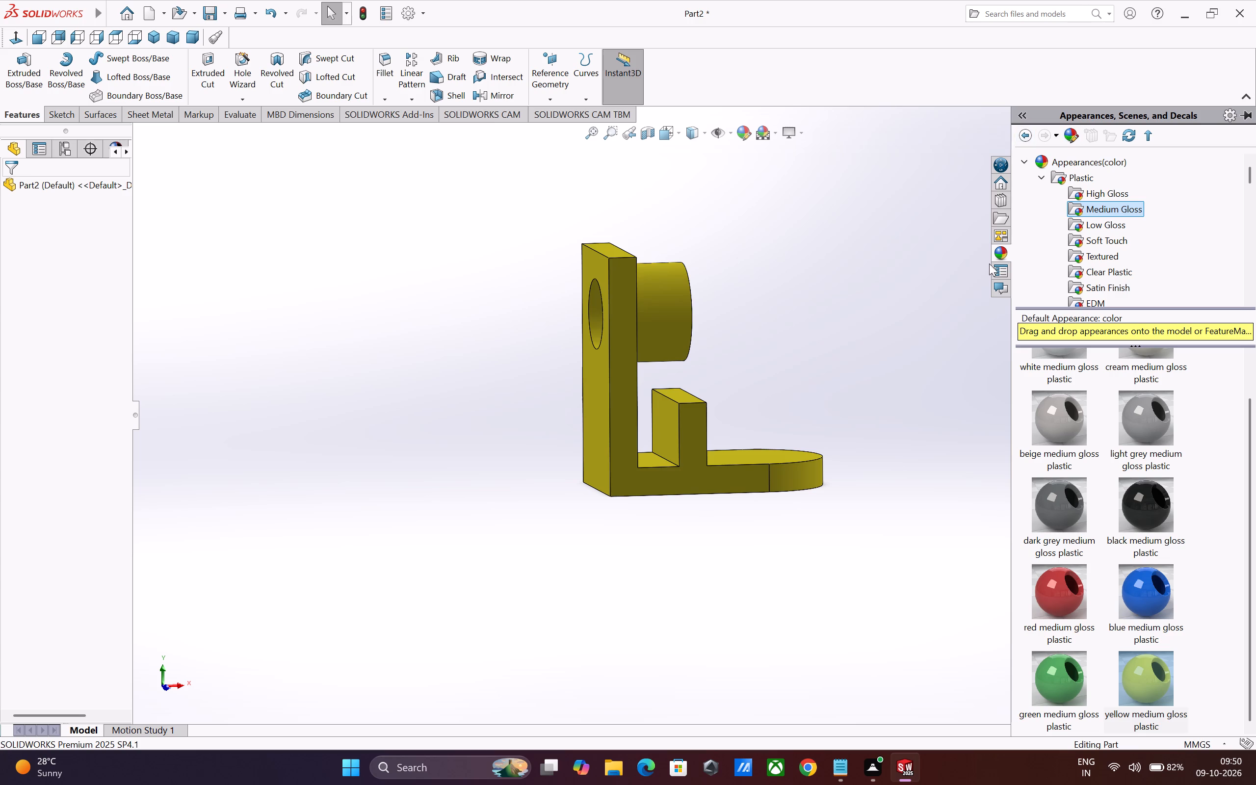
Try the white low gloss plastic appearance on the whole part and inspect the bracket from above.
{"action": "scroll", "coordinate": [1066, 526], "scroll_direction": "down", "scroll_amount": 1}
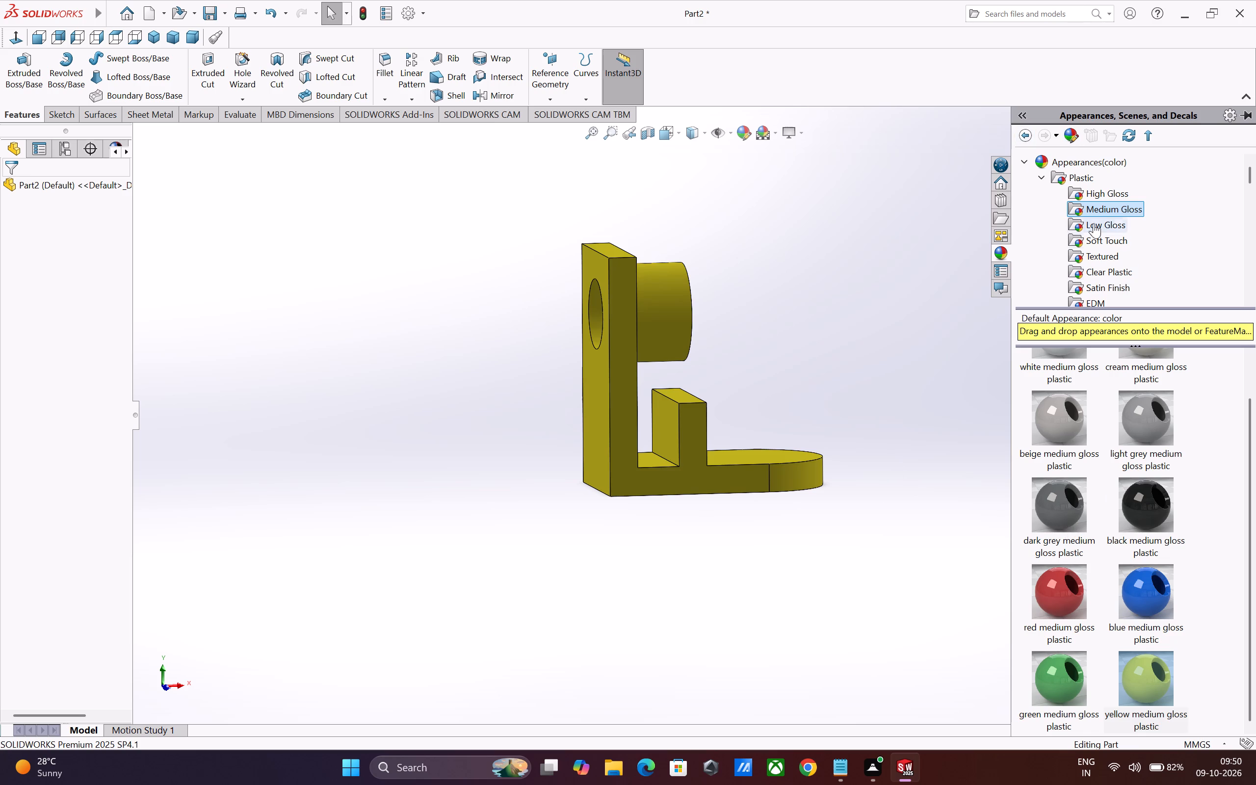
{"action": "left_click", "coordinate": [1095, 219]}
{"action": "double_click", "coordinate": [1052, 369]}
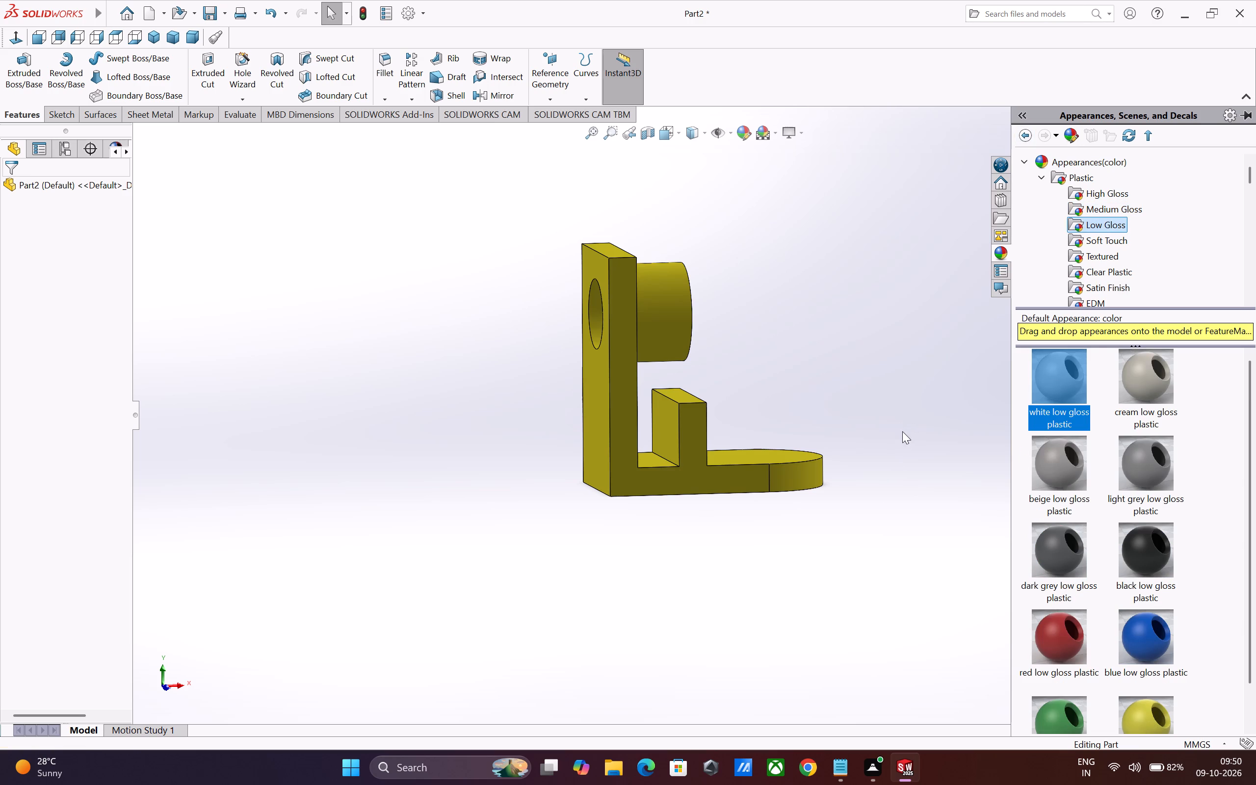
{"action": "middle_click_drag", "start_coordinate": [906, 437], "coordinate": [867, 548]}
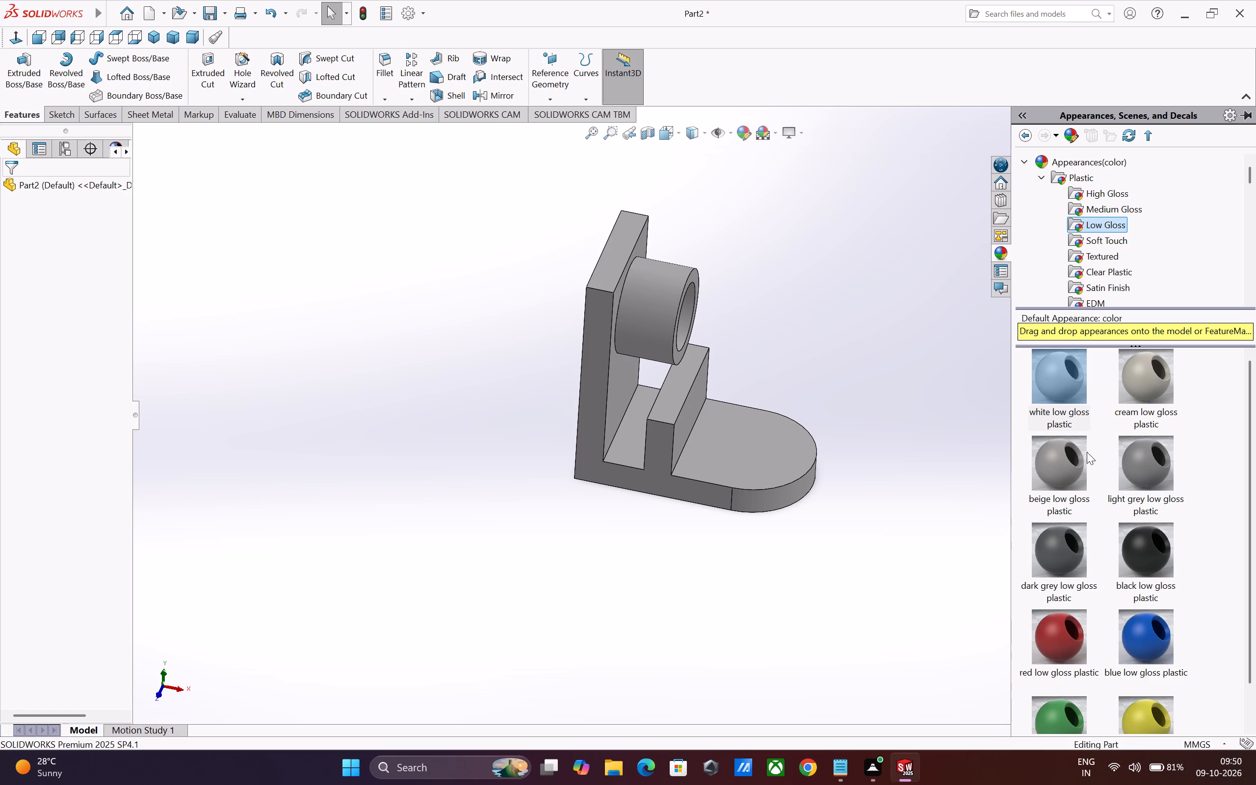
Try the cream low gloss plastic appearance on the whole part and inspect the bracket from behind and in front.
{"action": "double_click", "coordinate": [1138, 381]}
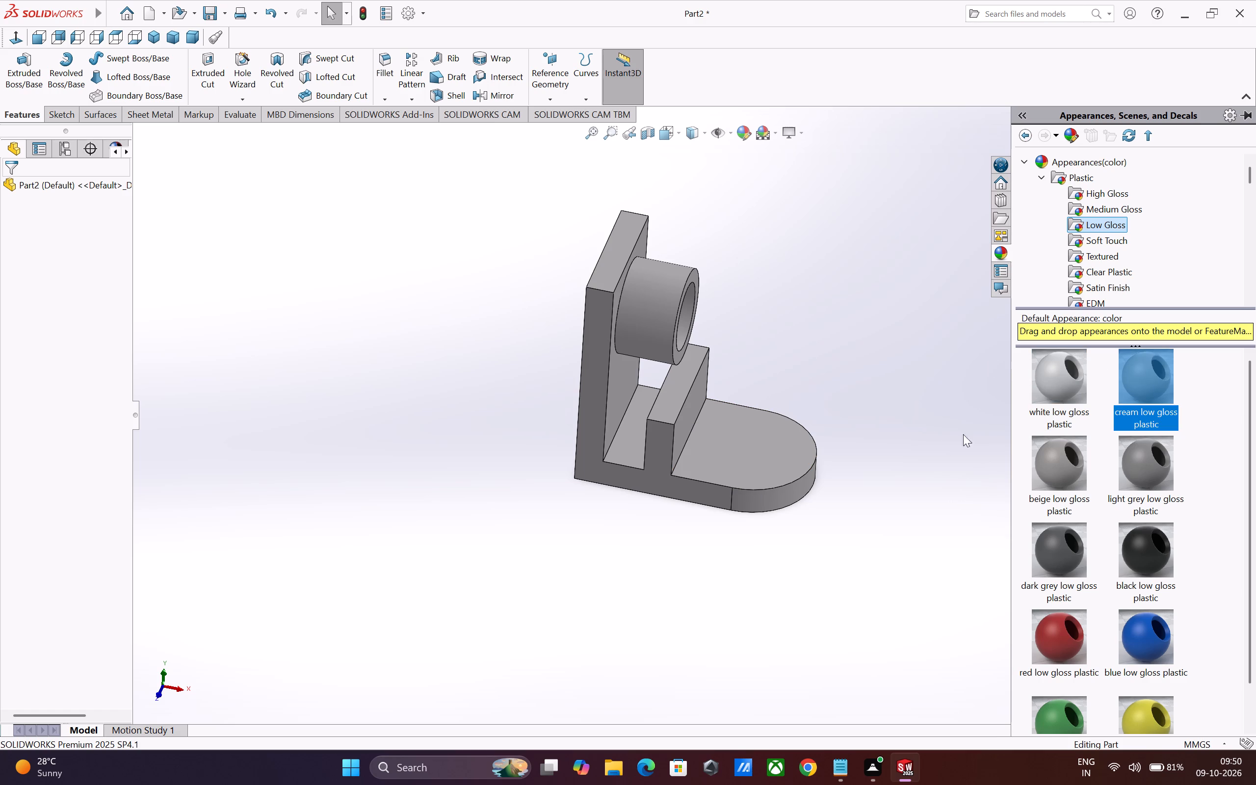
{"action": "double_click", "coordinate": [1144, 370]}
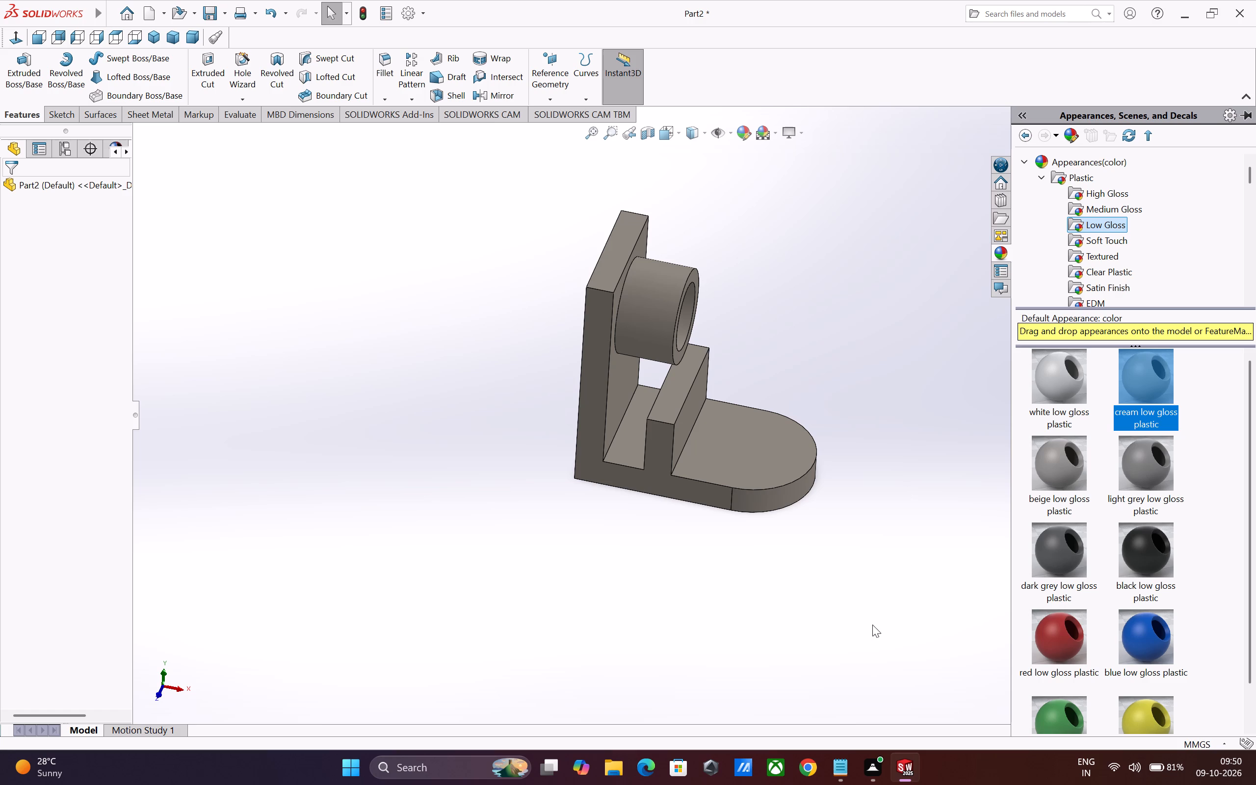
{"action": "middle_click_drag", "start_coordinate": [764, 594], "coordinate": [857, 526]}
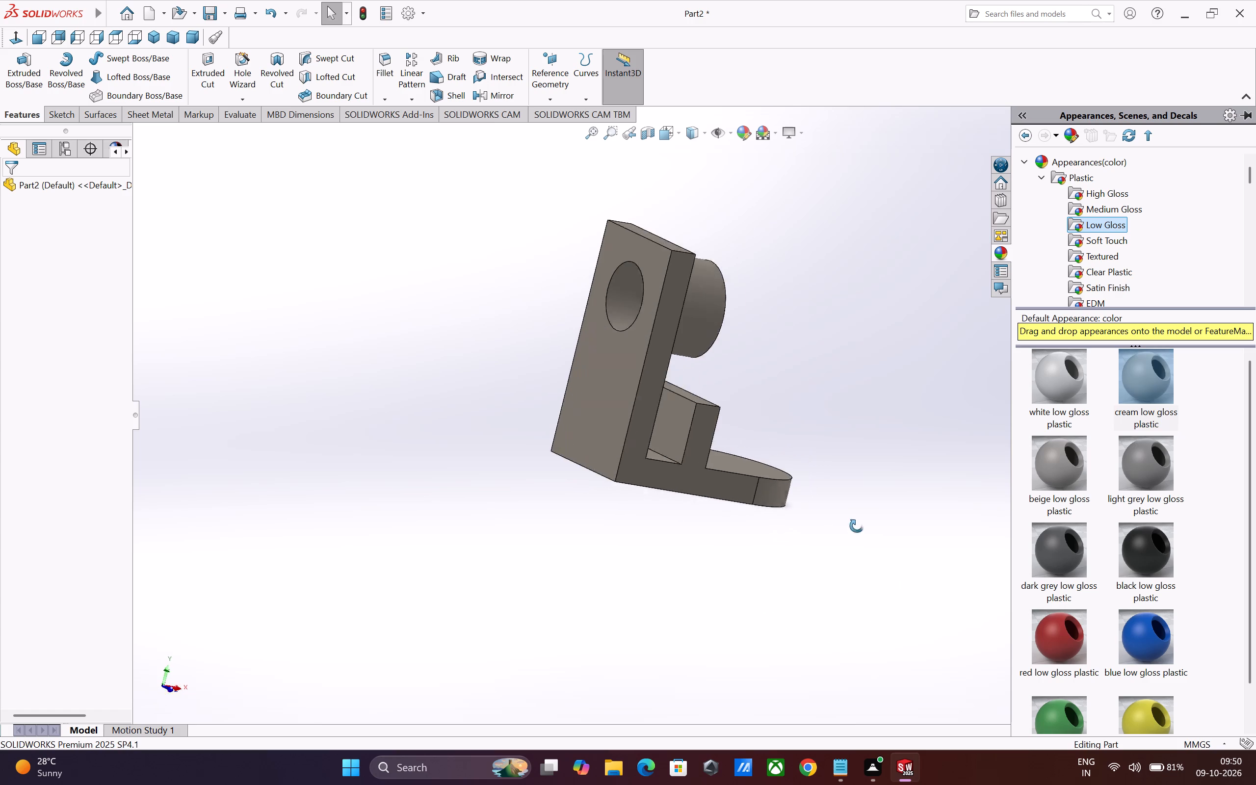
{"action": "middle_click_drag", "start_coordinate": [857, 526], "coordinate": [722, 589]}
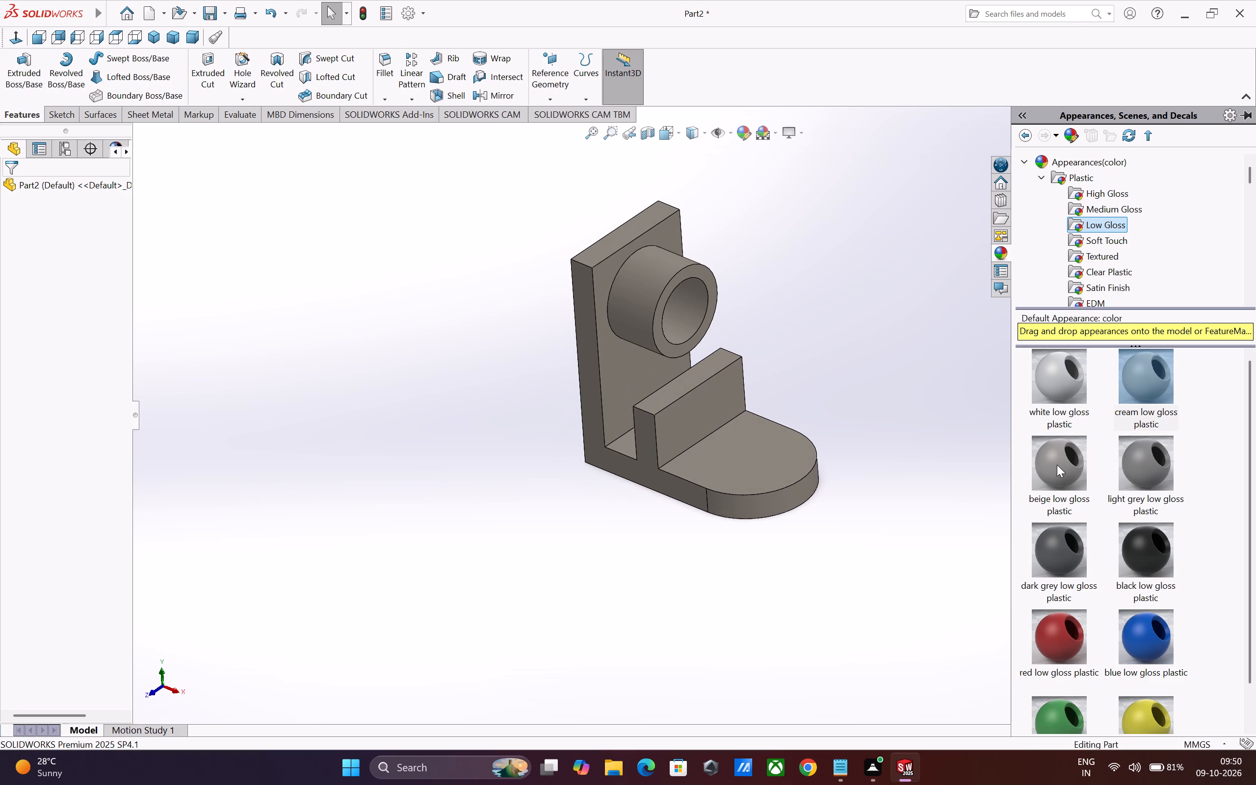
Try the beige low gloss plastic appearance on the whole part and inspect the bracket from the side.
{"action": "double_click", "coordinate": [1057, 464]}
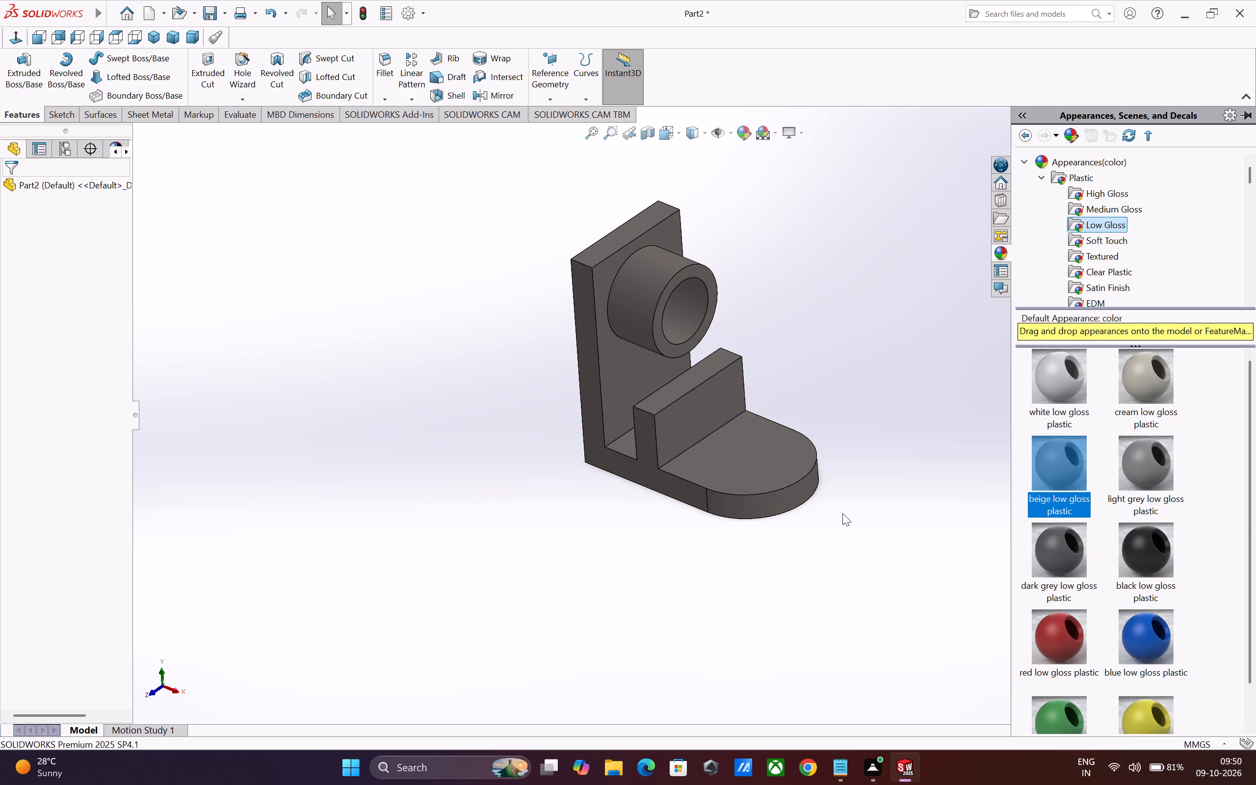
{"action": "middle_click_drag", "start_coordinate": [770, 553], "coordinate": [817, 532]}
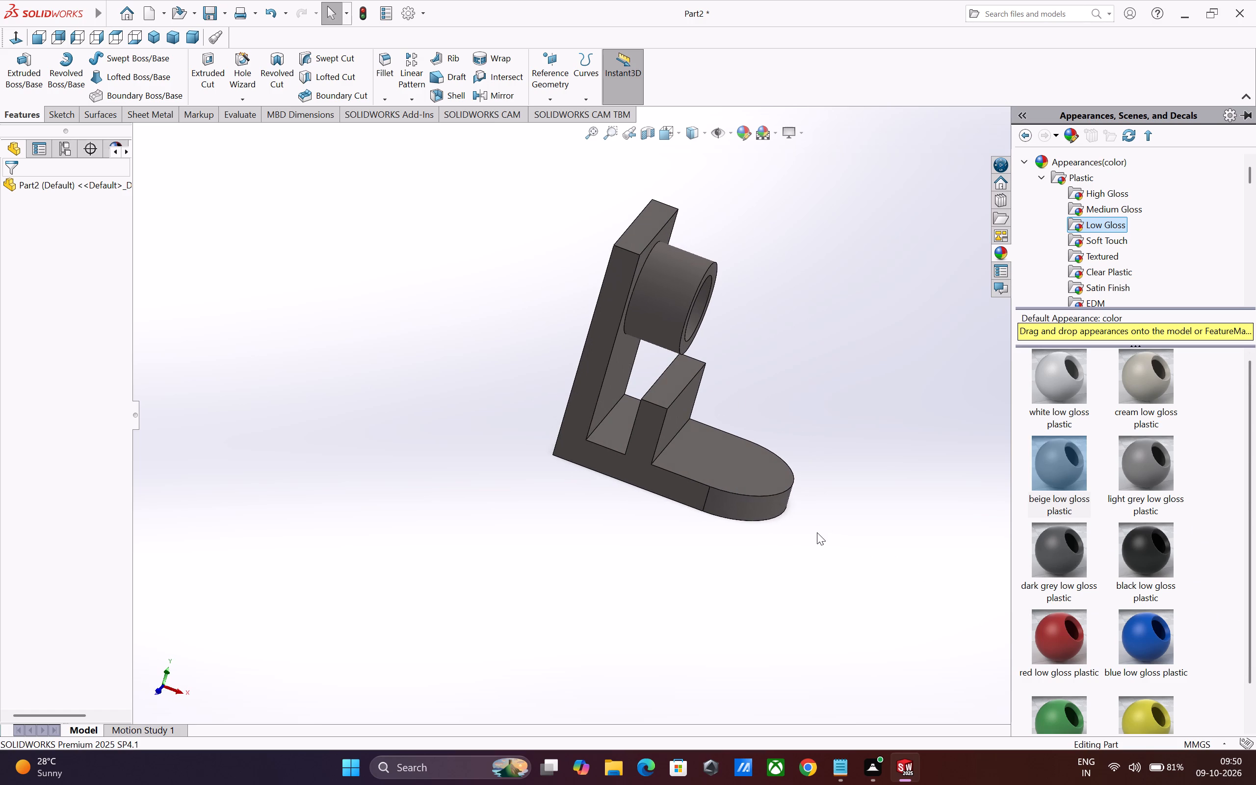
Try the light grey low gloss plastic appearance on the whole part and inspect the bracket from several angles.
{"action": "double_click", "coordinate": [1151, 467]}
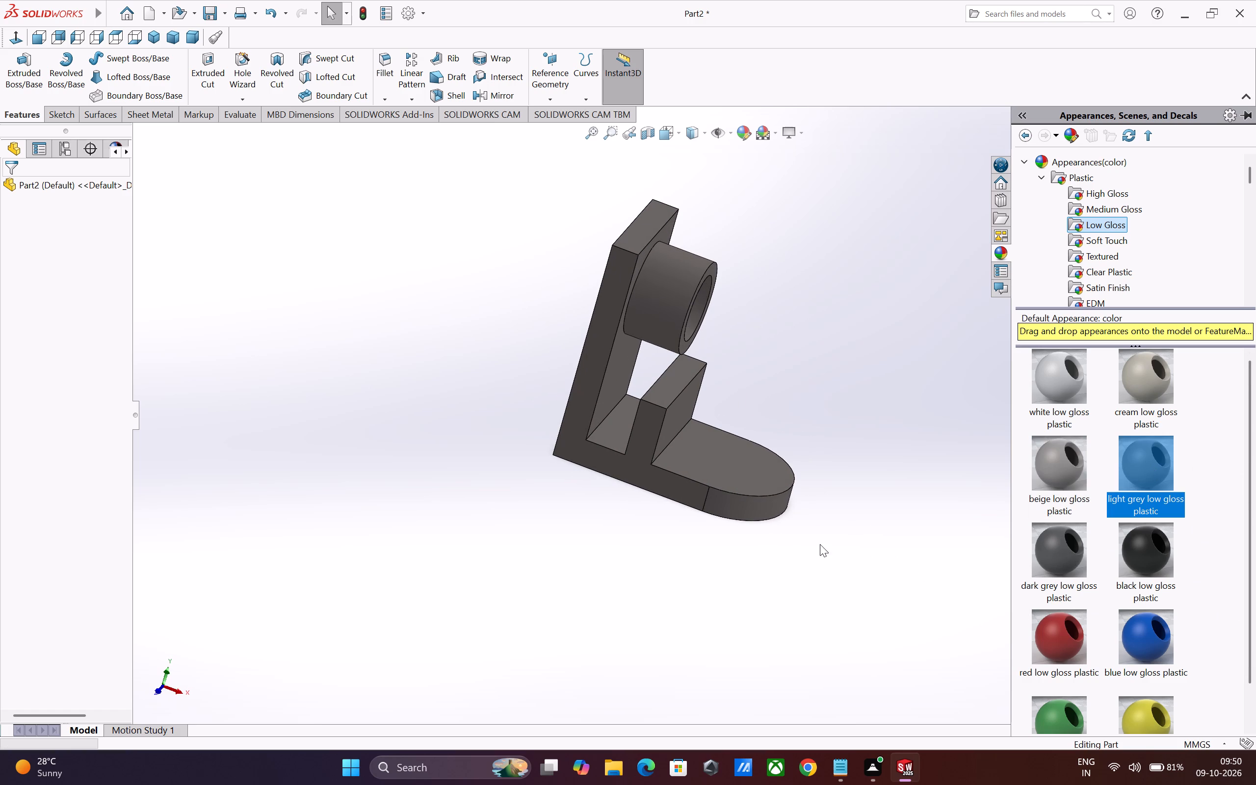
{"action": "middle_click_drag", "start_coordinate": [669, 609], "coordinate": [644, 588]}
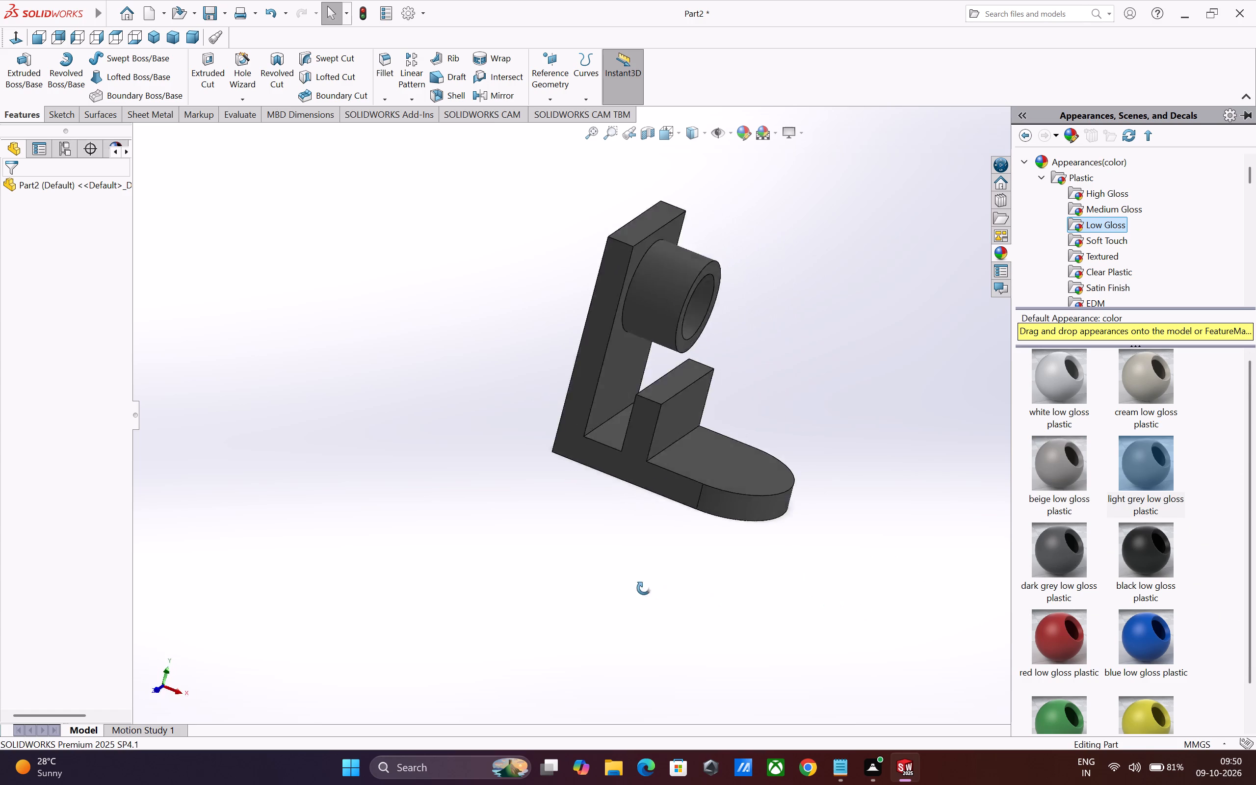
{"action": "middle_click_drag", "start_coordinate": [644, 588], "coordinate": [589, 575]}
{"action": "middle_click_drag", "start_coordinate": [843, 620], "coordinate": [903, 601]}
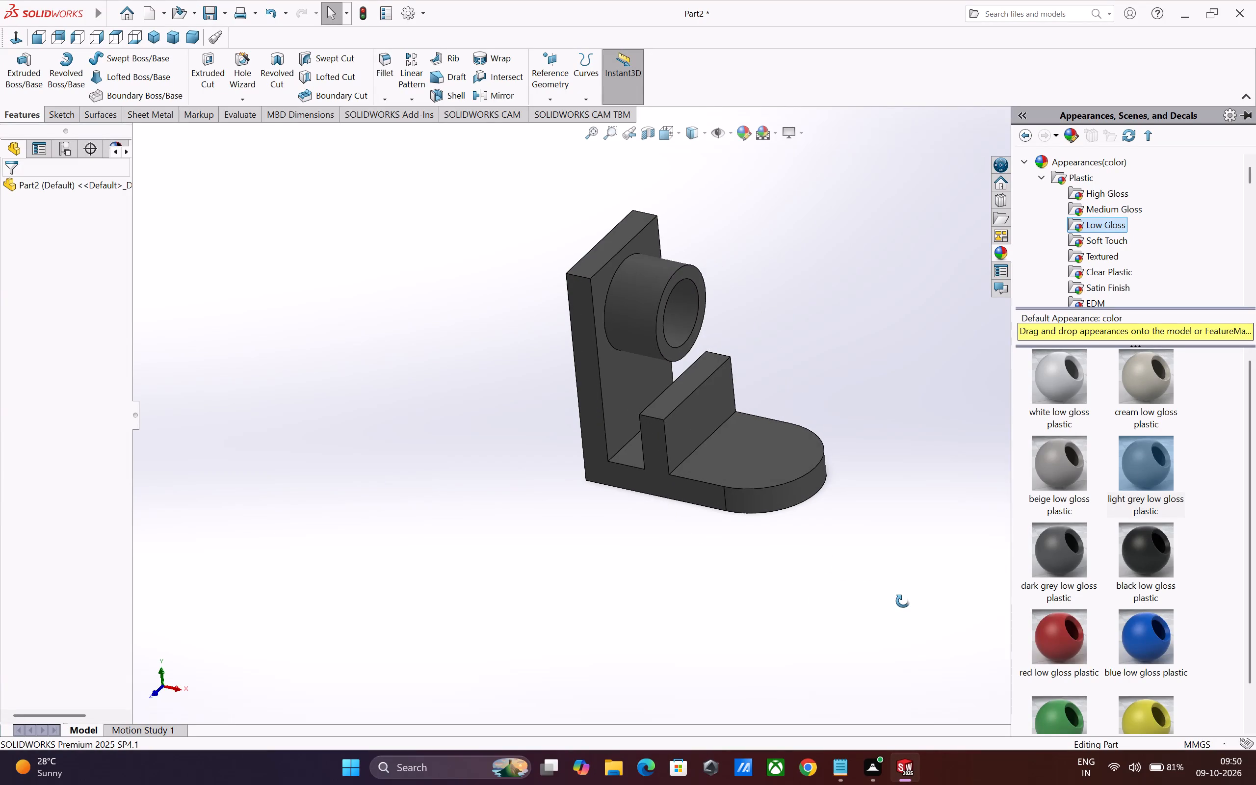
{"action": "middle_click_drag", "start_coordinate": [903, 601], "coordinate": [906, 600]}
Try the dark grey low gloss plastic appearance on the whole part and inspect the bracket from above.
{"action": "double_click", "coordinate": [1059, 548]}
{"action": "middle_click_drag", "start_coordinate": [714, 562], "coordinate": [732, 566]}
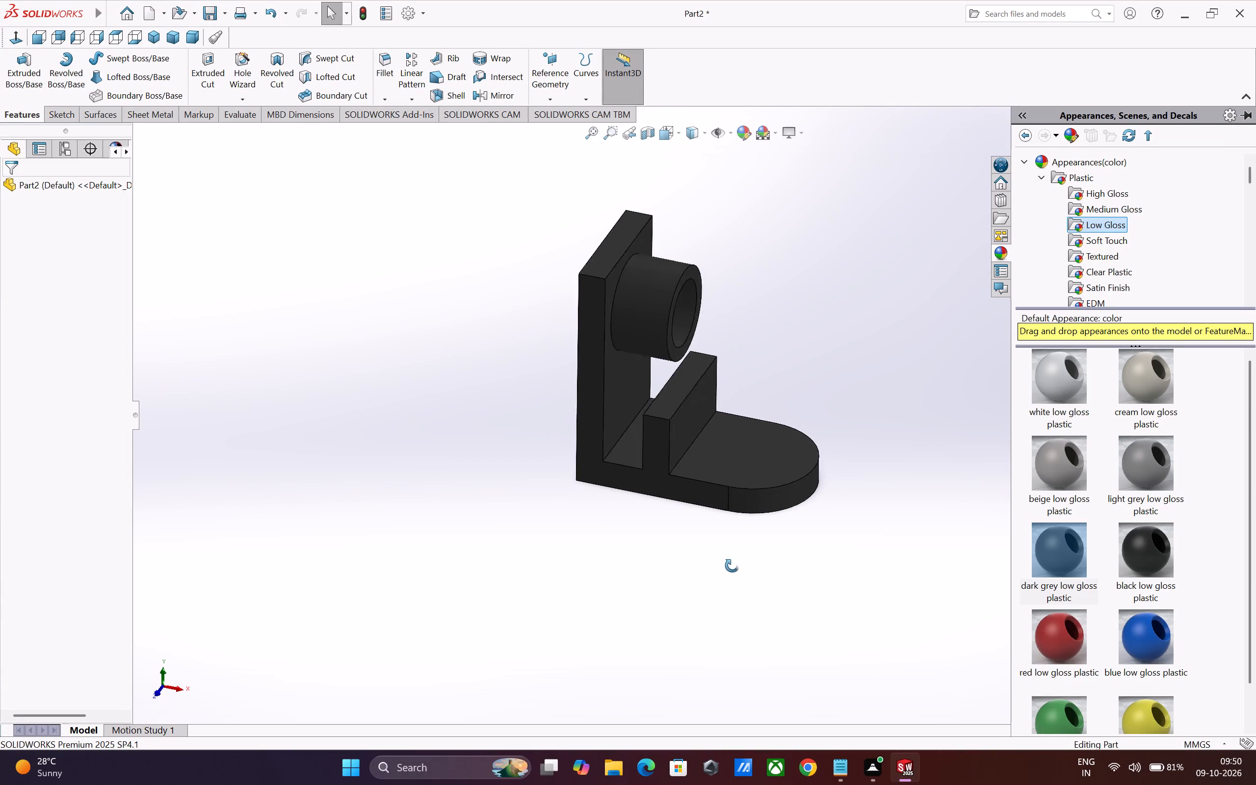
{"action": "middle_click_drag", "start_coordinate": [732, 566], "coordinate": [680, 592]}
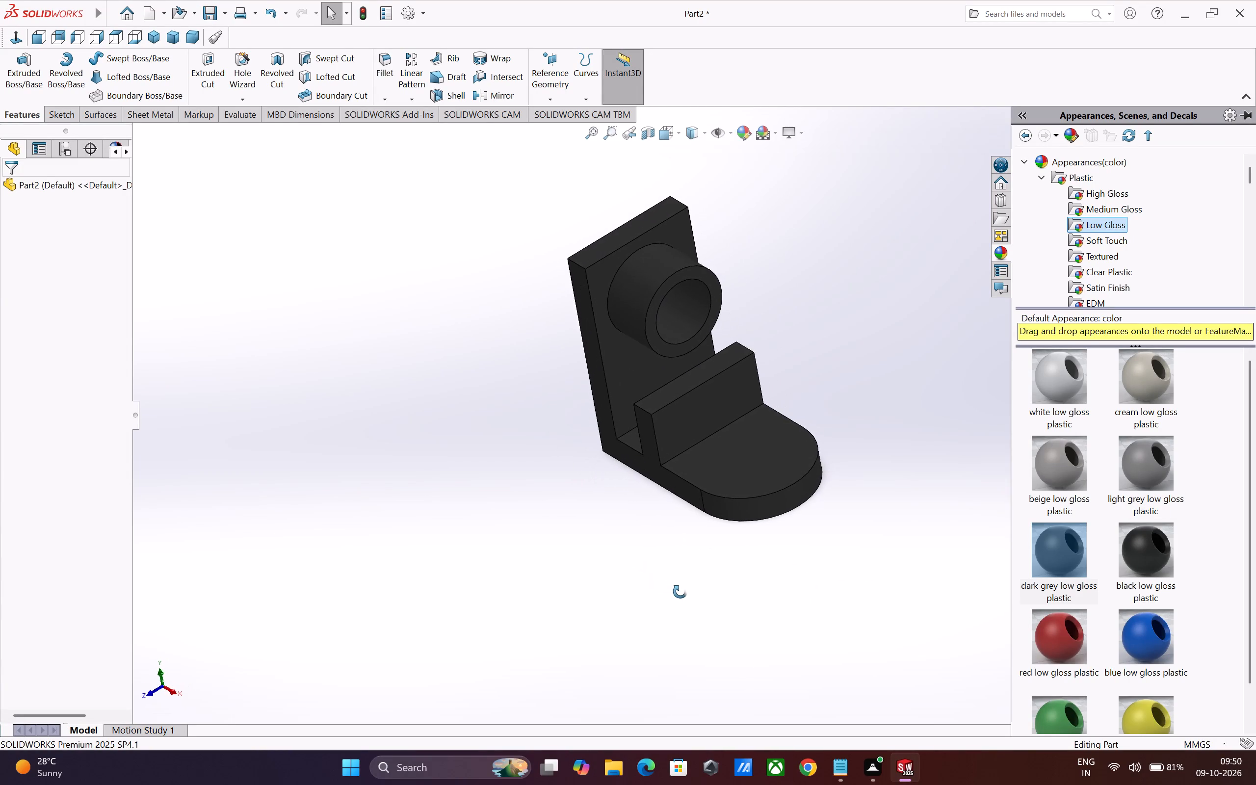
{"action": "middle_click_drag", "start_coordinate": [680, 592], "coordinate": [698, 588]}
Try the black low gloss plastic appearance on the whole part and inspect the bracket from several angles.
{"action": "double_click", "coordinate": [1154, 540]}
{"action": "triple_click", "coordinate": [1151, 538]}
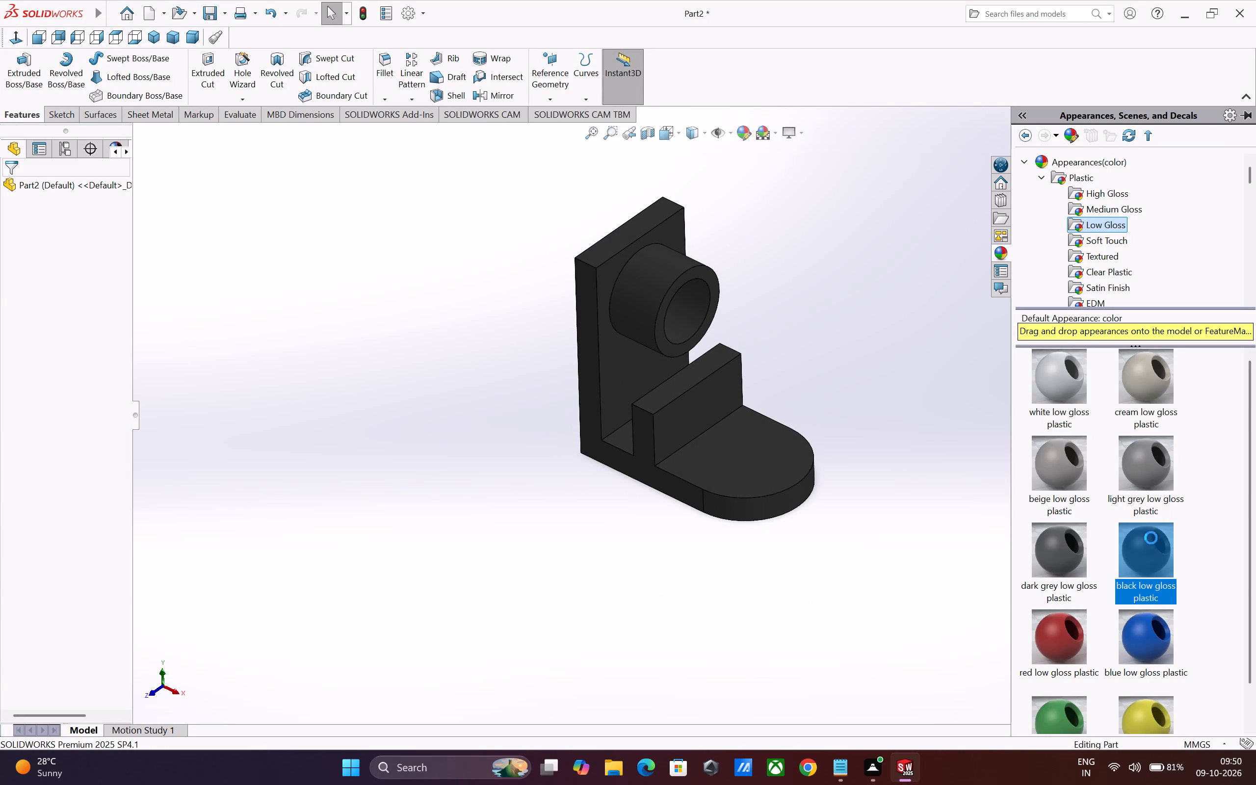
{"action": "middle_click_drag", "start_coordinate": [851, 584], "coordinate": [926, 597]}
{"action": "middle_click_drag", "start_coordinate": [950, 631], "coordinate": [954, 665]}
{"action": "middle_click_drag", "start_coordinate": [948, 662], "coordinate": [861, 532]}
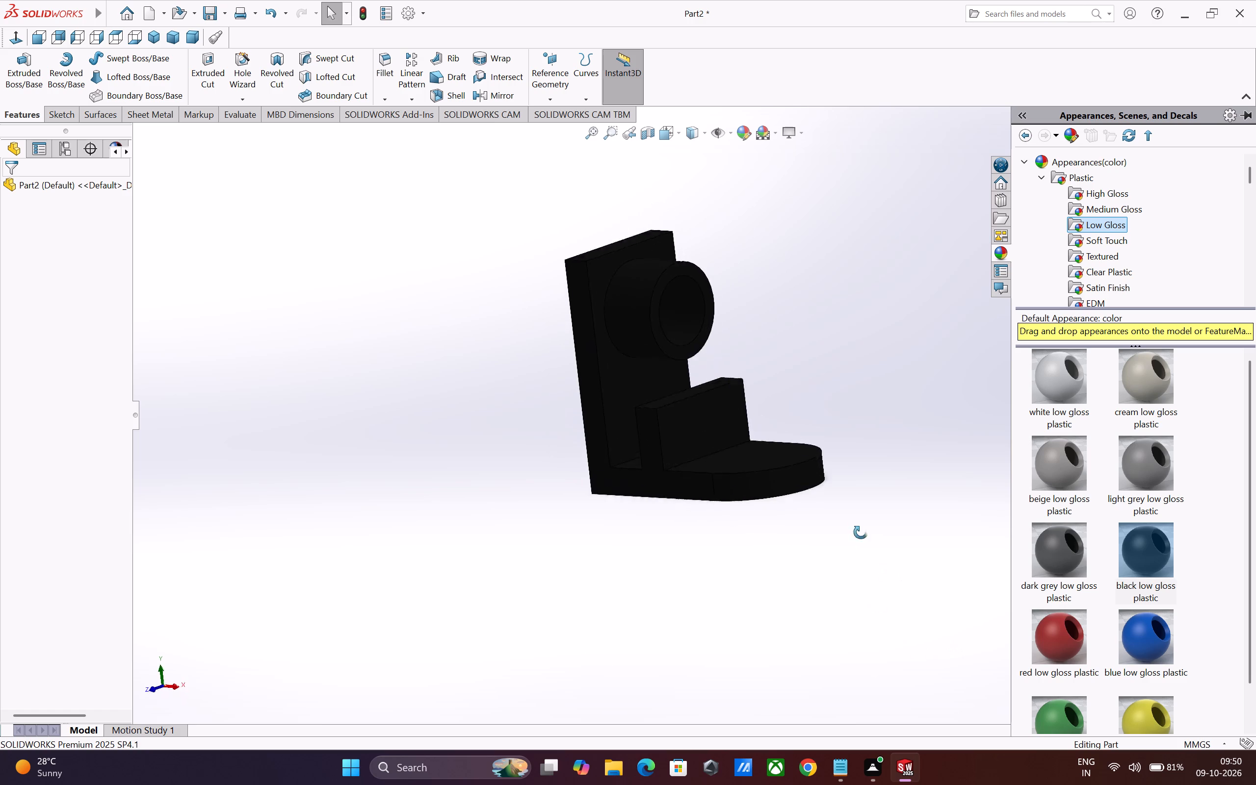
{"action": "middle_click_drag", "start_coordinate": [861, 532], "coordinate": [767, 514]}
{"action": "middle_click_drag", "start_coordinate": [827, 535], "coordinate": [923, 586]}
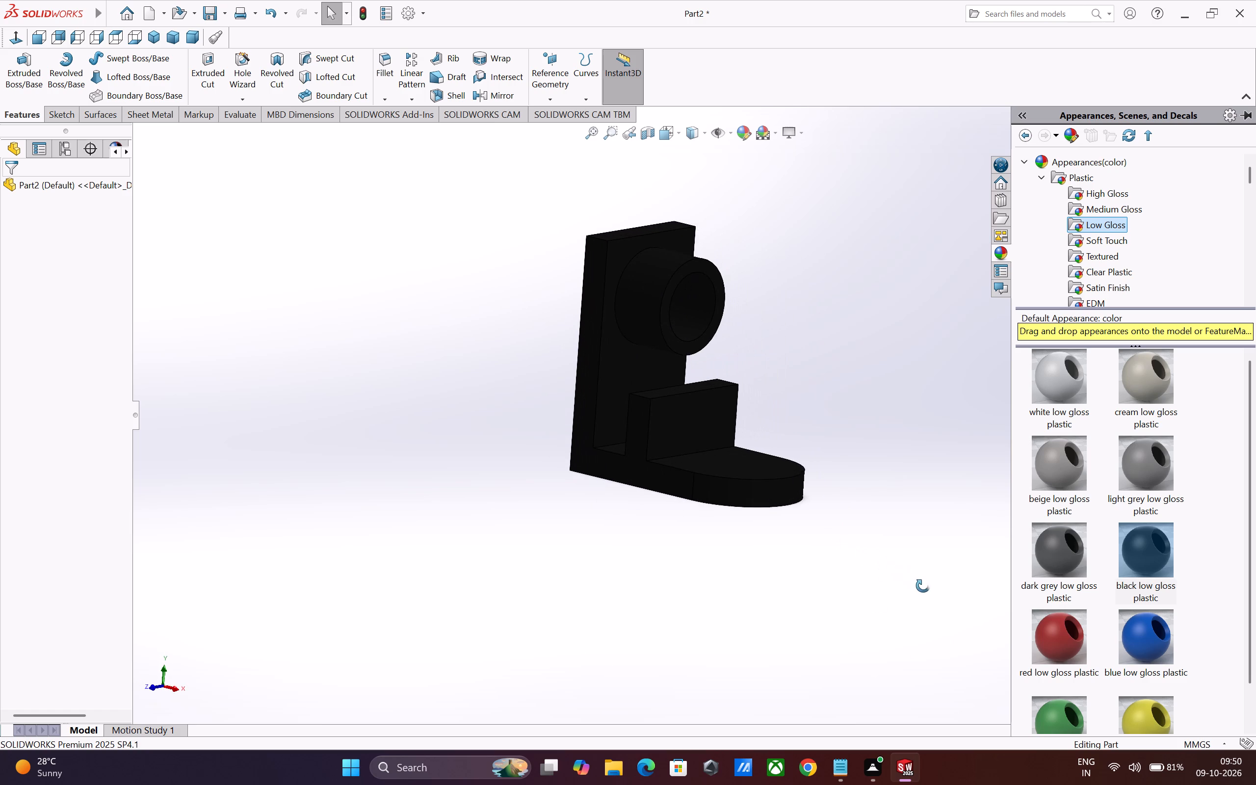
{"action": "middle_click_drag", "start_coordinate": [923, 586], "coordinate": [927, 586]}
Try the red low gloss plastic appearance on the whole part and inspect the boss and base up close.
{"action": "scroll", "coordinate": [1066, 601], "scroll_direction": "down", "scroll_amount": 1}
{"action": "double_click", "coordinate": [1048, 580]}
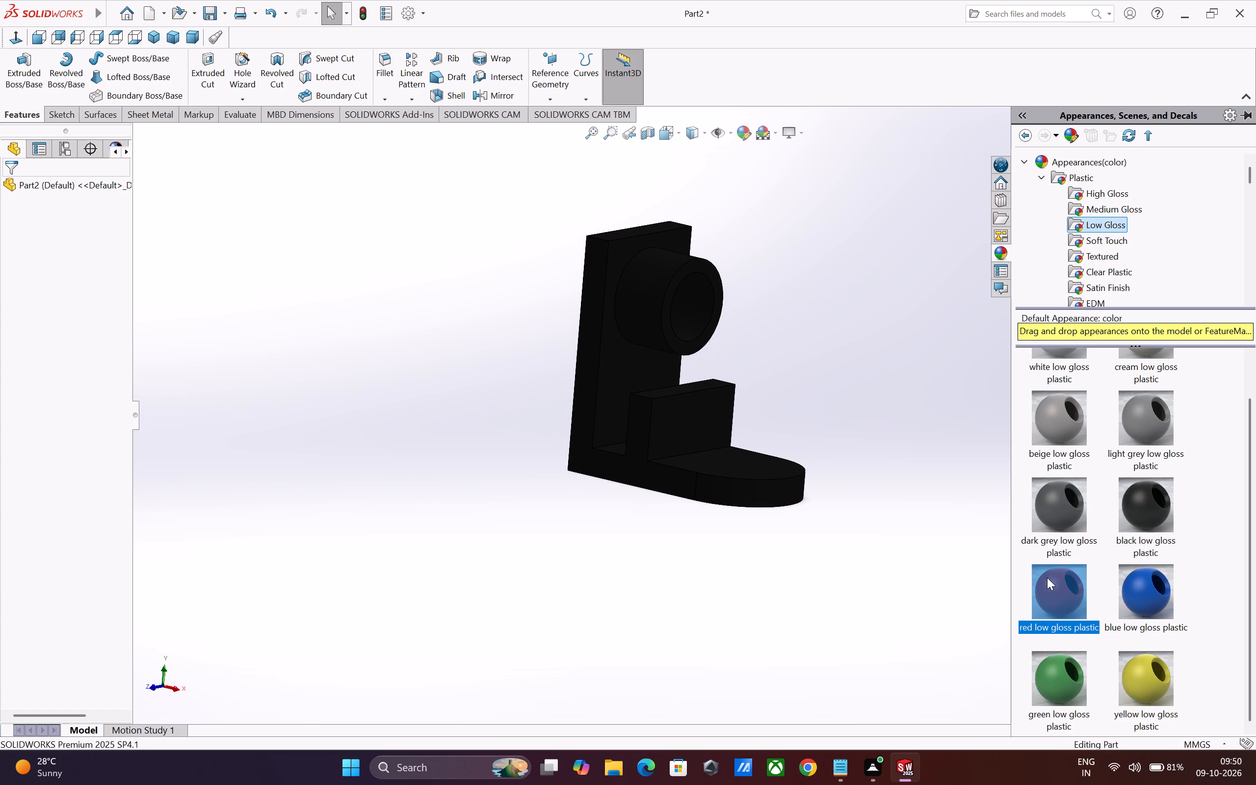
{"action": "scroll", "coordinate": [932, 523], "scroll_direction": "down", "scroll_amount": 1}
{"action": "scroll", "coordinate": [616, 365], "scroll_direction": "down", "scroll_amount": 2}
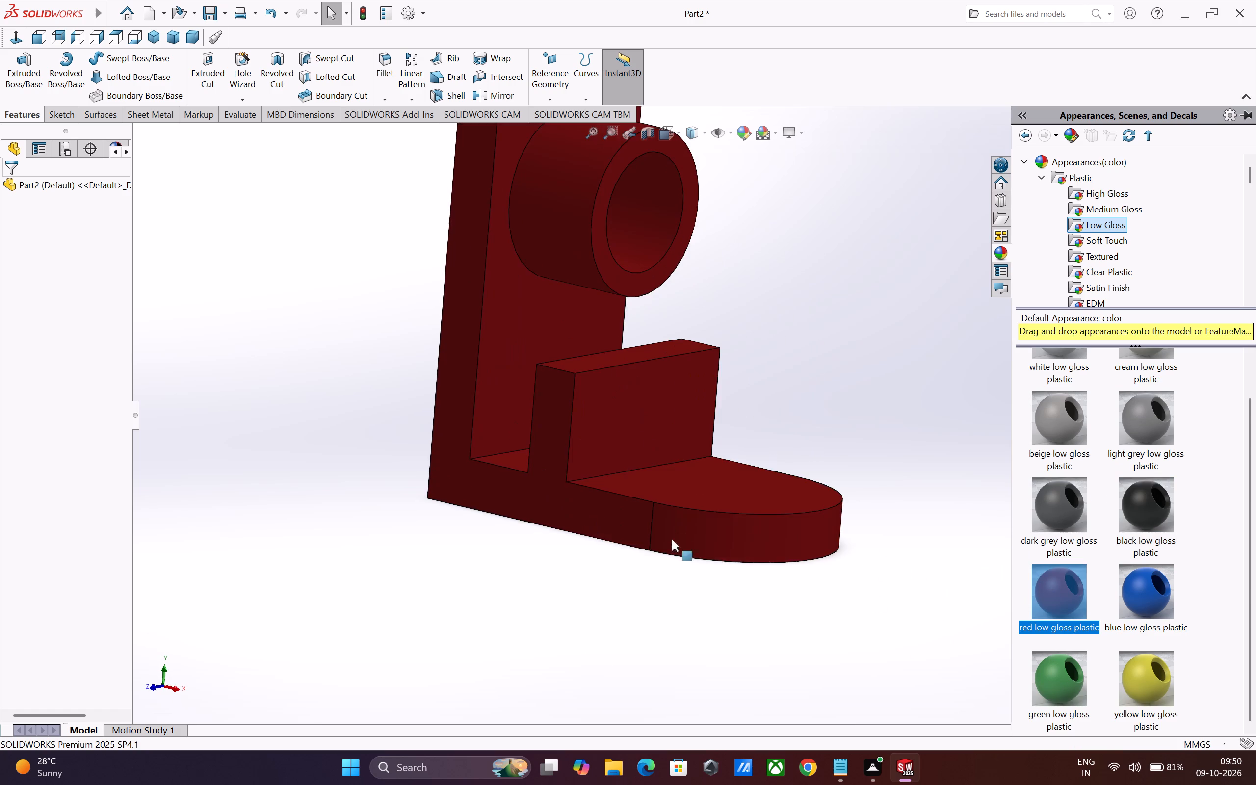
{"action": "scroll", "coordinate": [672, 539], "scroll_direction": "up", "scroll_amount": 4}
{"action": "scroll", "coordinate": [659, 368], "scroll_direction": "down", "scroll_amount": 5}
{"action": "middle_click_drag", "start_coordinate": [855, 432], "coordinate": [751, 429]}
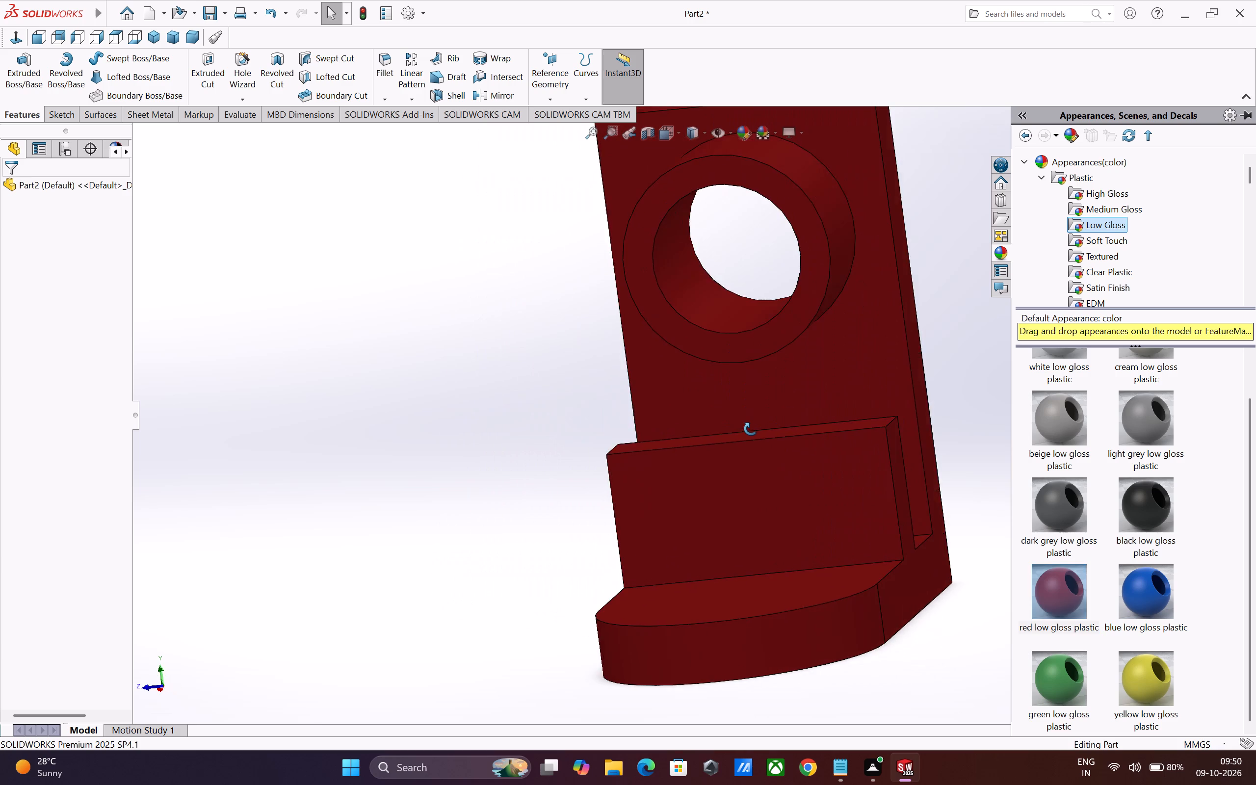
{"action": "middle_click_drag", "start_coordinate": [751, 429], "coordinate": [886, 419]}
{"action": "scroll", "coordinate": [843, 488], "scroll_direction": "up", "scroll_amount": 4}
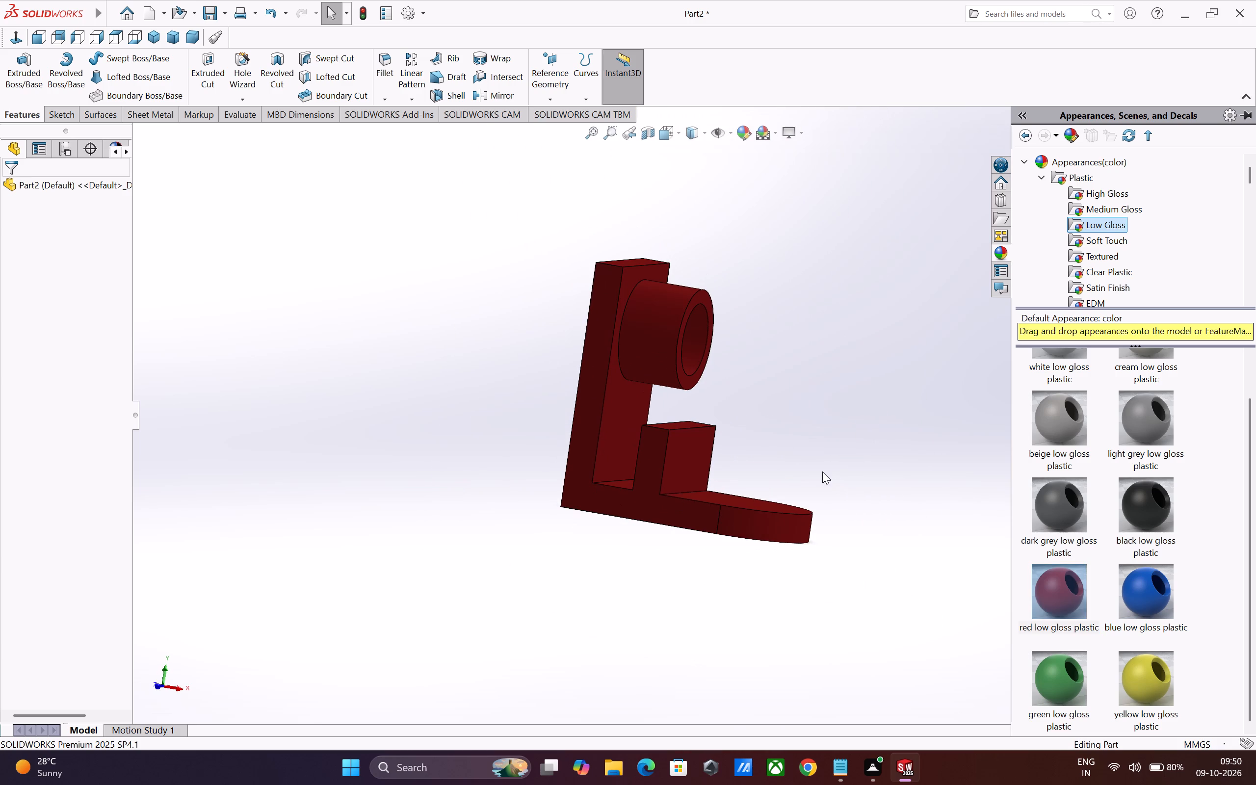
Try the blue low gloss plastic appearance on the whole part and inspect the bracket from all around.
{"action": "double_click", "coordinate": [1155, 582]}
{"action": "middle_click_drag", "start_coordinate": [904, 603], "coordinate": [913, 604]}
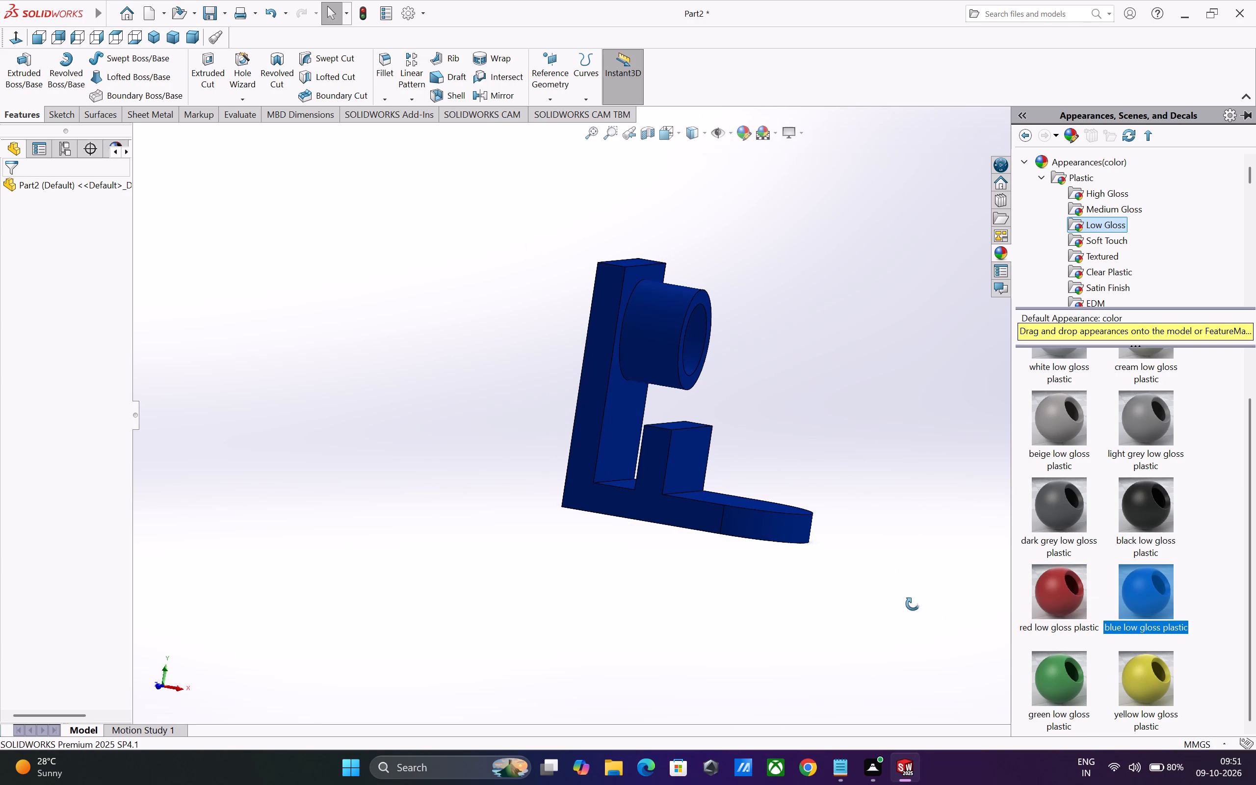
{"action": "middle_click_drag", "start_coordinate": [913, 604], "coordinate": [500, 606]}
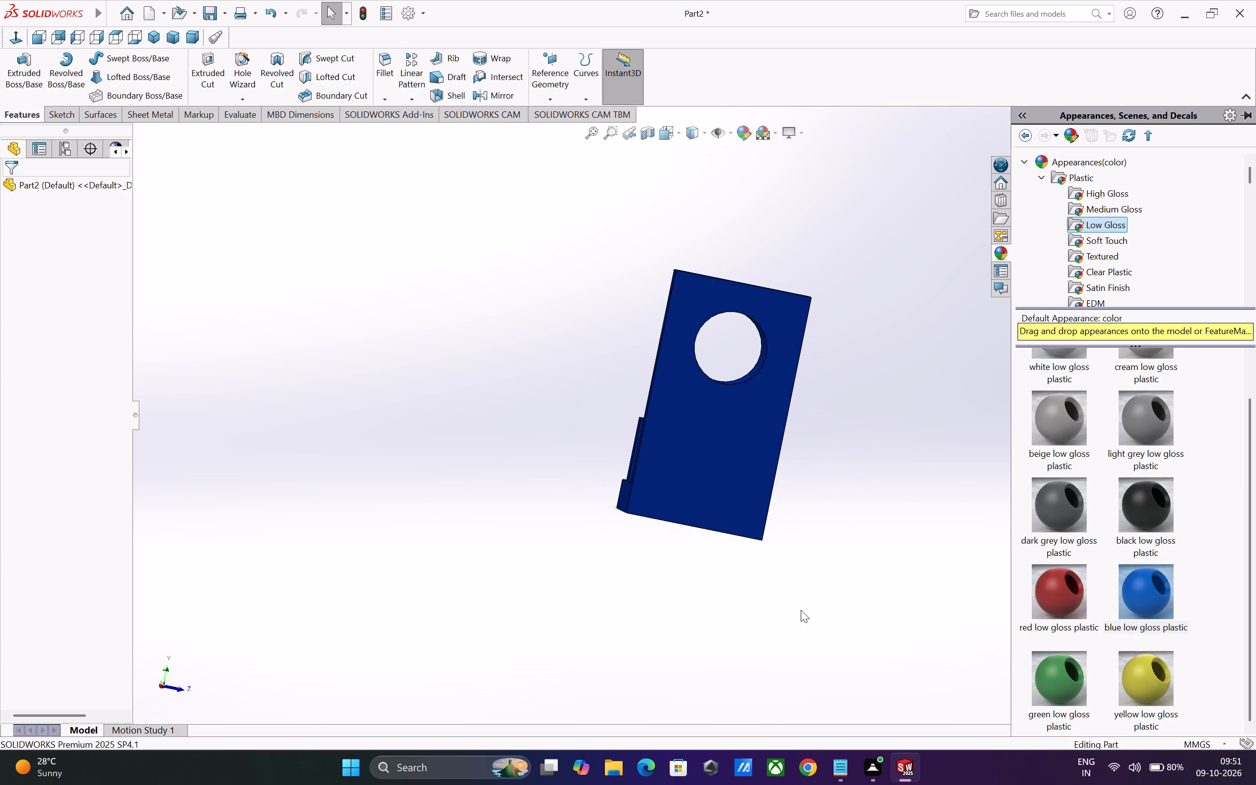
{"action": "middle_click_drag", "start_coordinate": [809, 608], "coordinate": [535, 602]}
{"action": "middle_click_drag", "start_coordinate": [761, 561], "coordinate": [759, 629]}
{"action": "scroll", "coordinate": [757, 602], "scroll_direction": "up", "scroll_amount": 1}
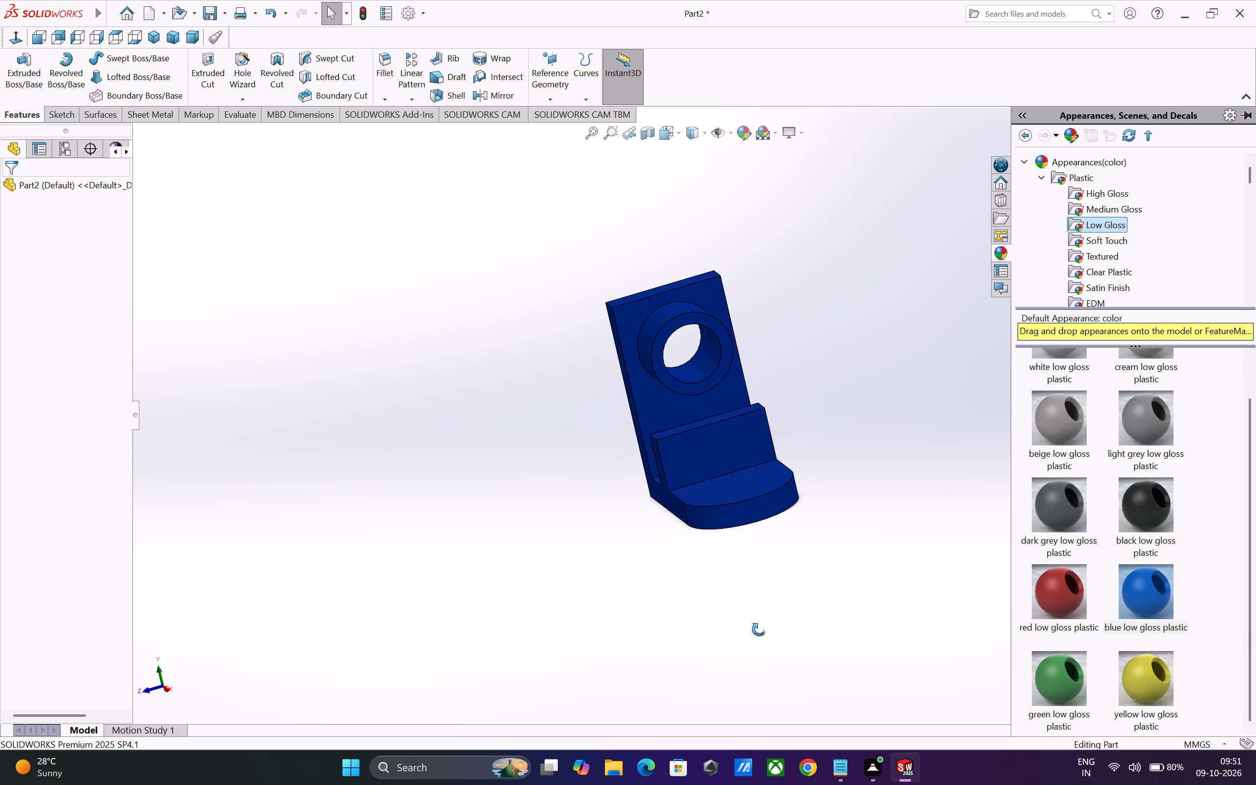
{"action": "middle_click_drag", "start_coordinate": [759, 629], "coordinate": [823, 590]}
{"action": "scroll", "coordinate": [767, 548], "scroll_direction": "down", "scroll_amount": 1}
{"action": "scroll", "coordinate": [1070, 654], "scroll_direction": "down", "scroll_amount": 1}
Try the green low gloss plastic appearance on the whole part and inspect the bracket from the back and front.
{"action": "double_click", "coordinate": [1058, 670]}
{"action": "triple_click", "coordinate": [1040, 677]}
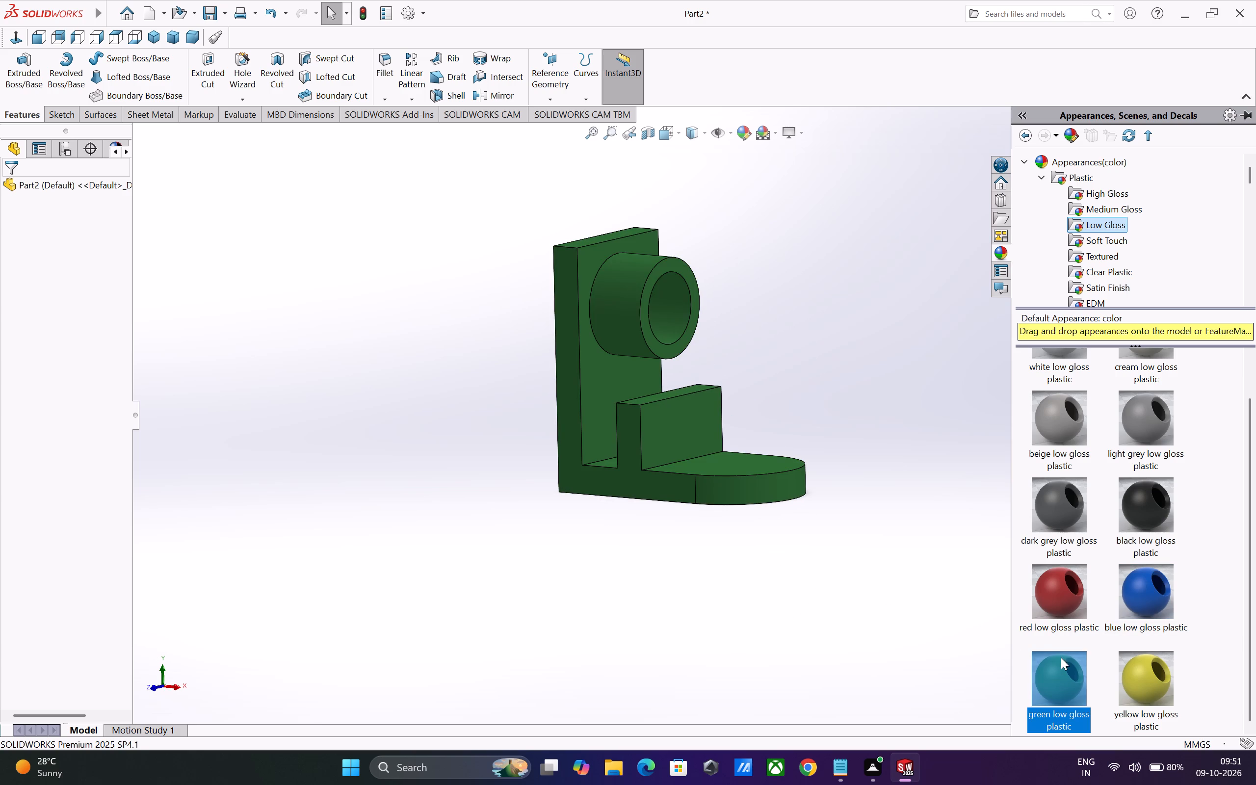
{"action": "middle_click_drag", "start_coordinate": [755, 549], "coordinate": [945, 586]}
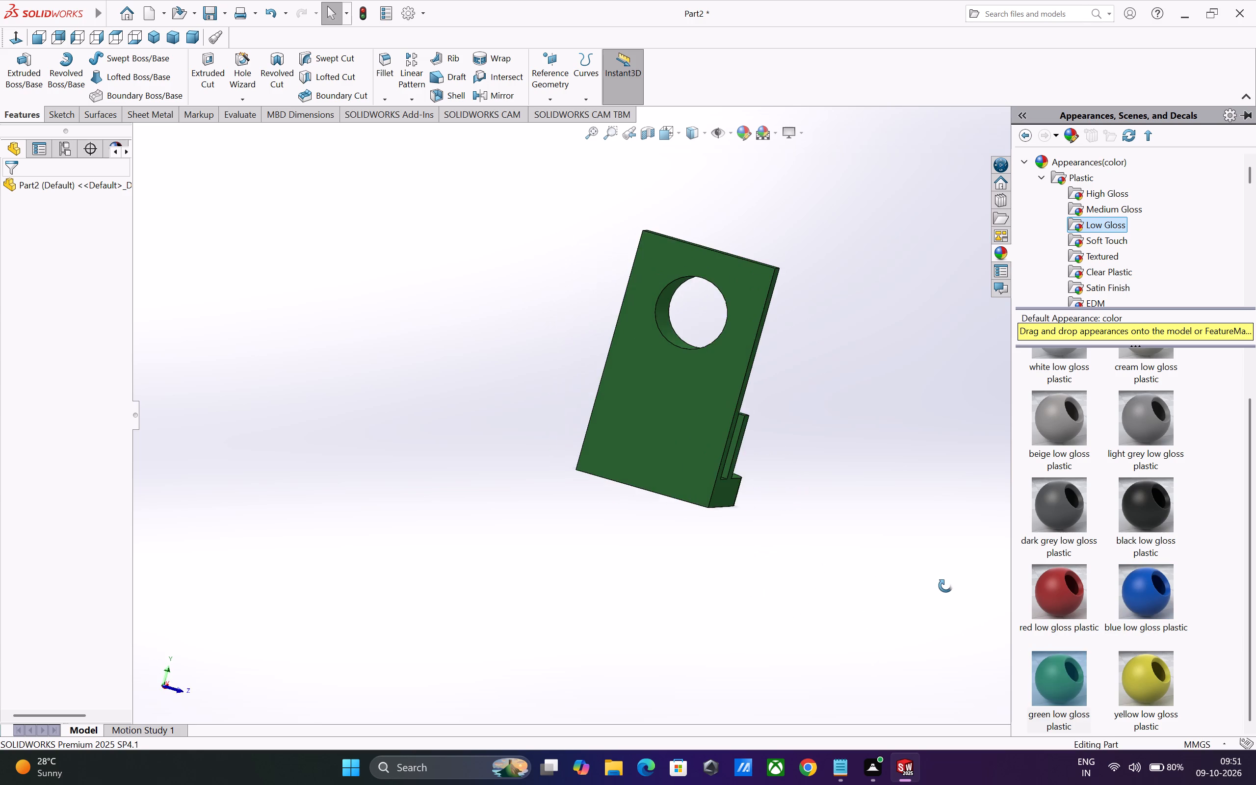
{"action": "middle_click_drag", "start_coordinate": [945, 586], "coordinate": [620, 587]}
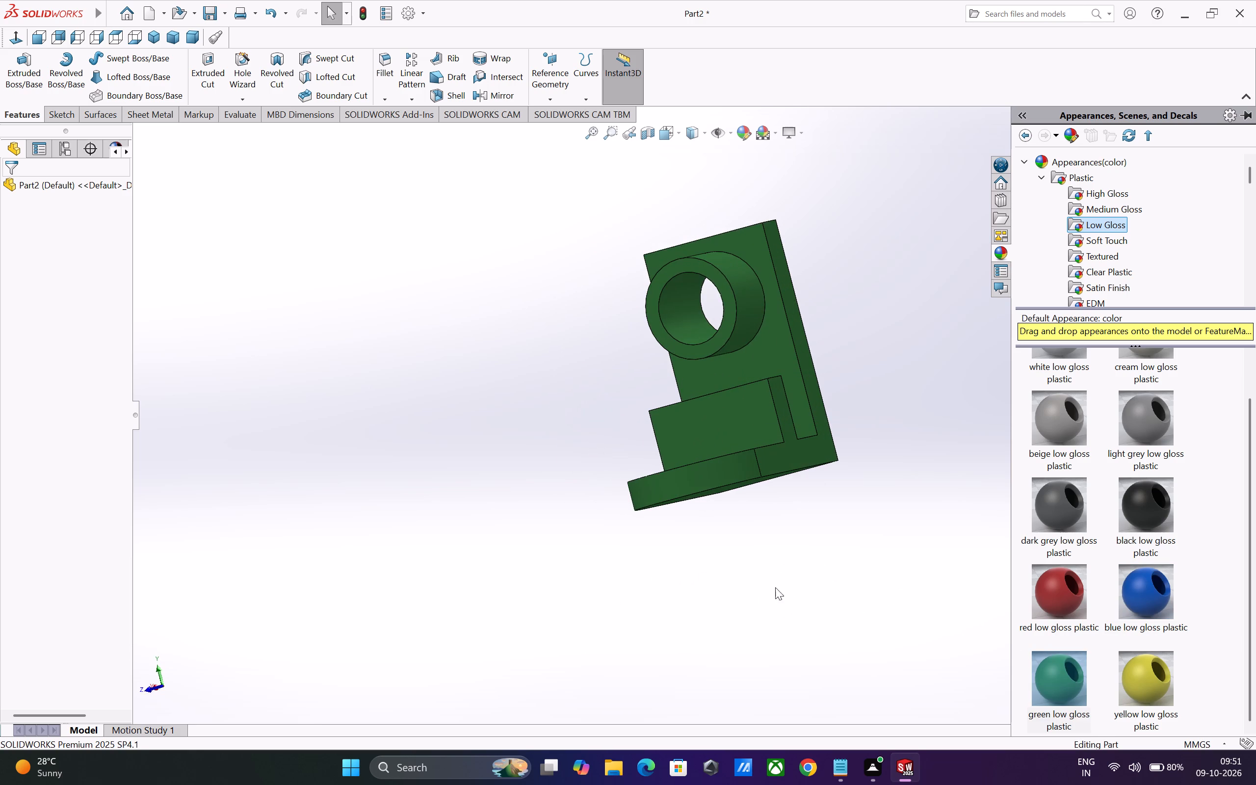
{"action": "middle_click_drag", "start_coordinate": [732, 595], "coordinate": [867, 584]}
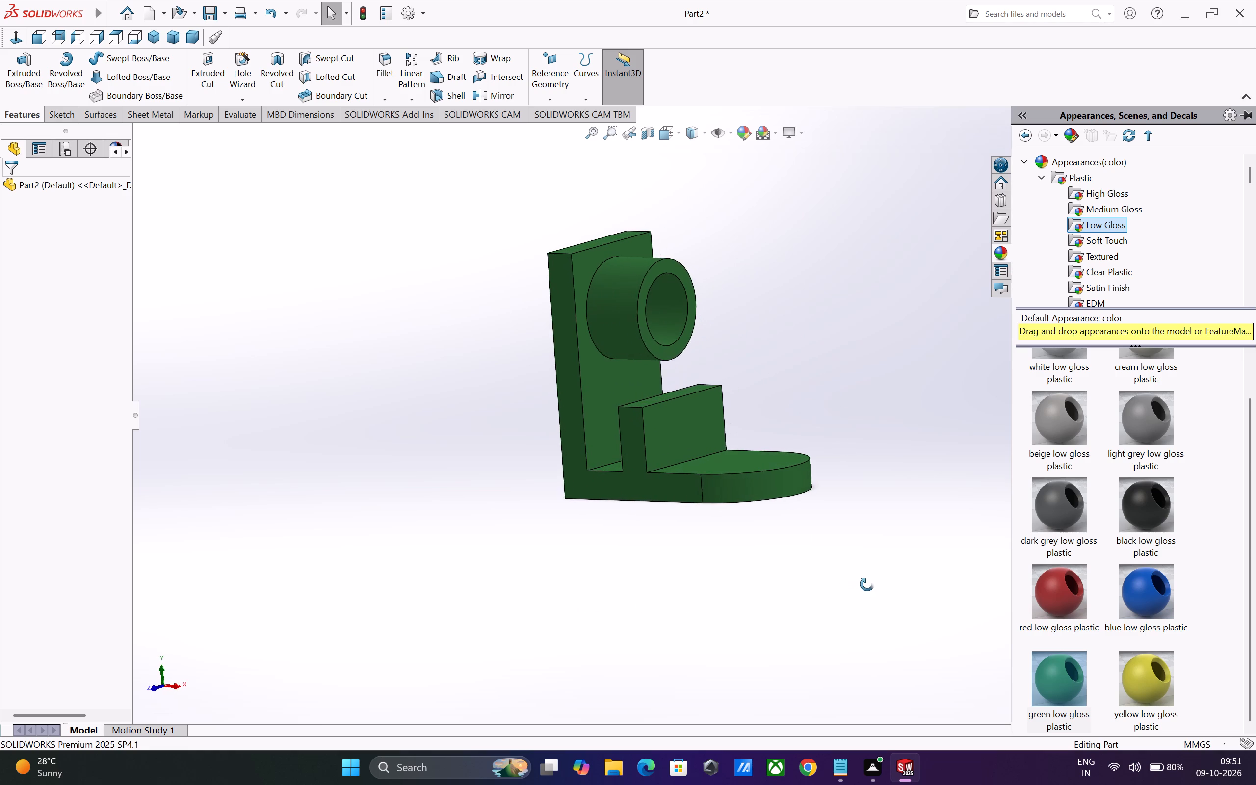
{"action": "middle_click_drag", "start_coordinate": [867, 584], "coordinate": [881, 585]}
Apply the yellow low gloss plastic appearance to the whole part and inspect the bracket from the front and side.
{"action": "double_click", "coordinate": [1135, 680]}
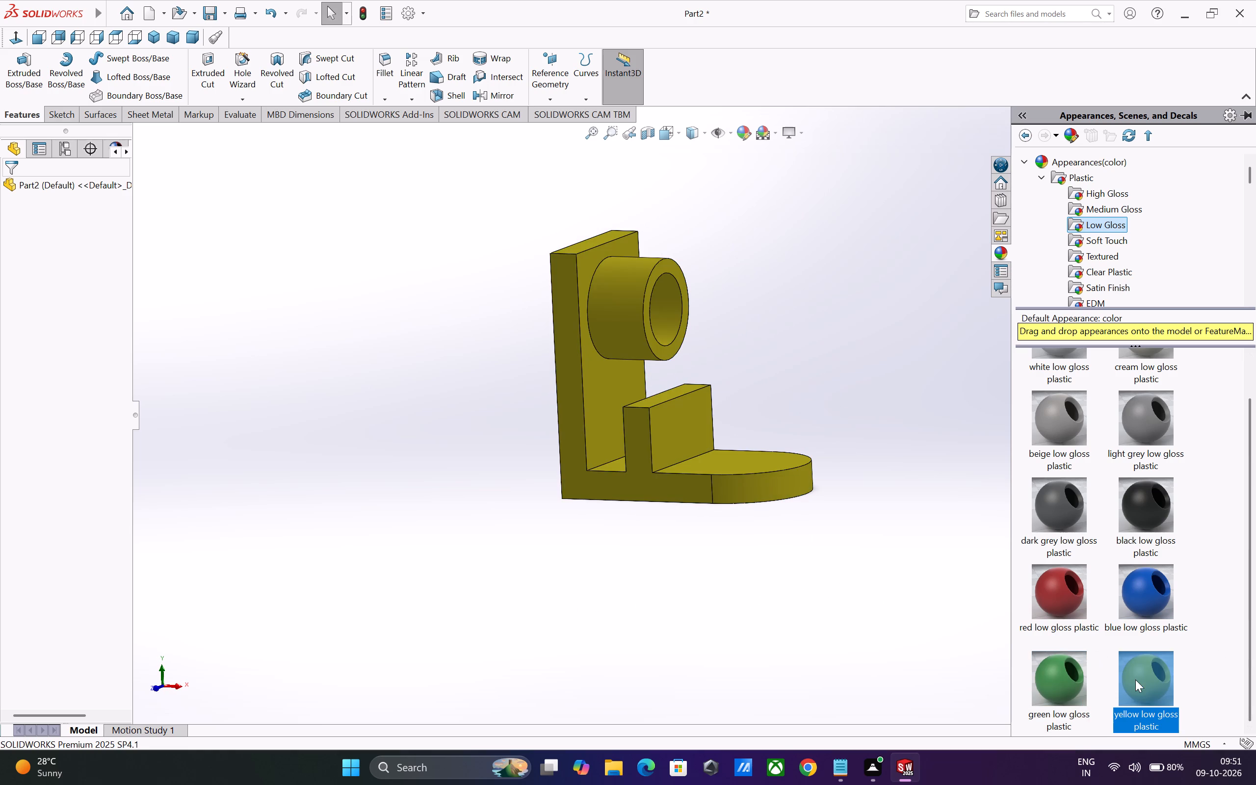
{"action": "middle_click_drag", "start_coordinate": [803, 629], "coordinate": [701, 626]}
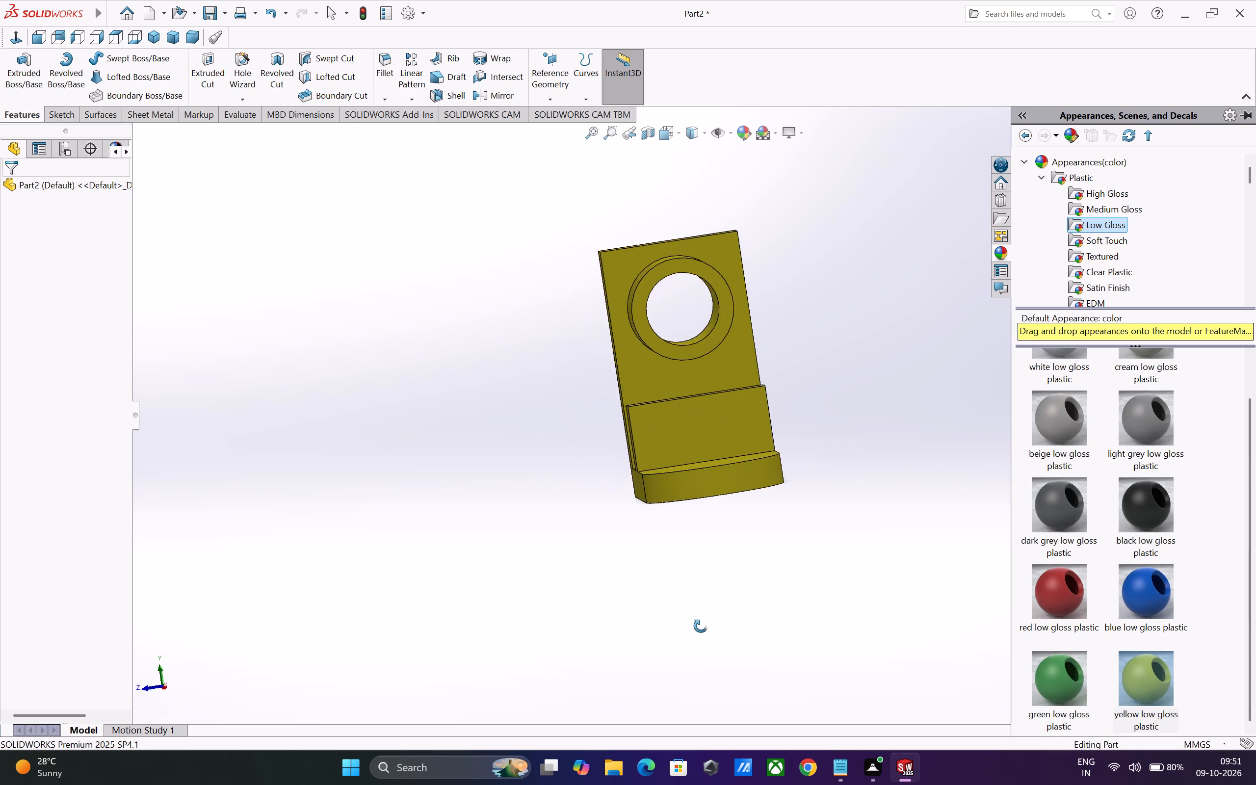
{"action": "middle_click_drag", "start_coordinate": [701, 626], "coordinate": [864, 647]}
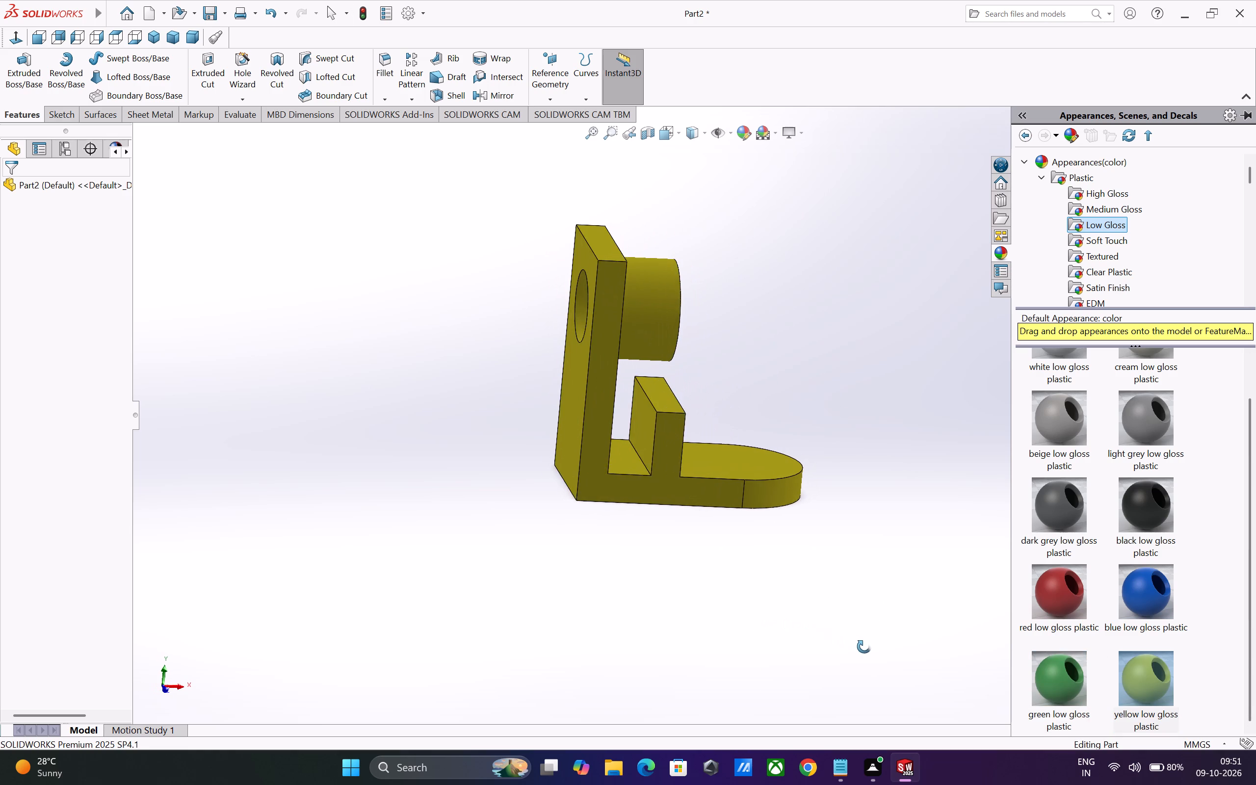
{"action": "middle_click_drag", "start_coordinate": [864, 647], "coordinate": [869, 649]}
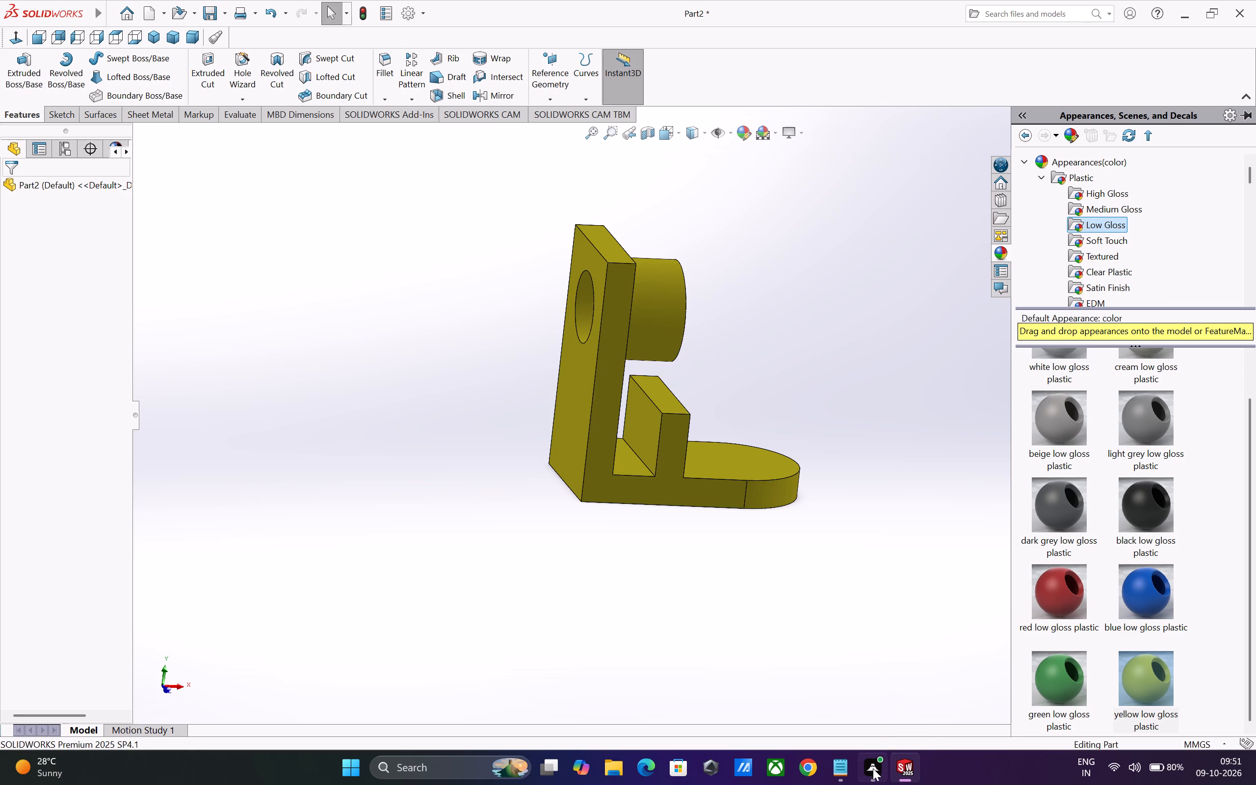
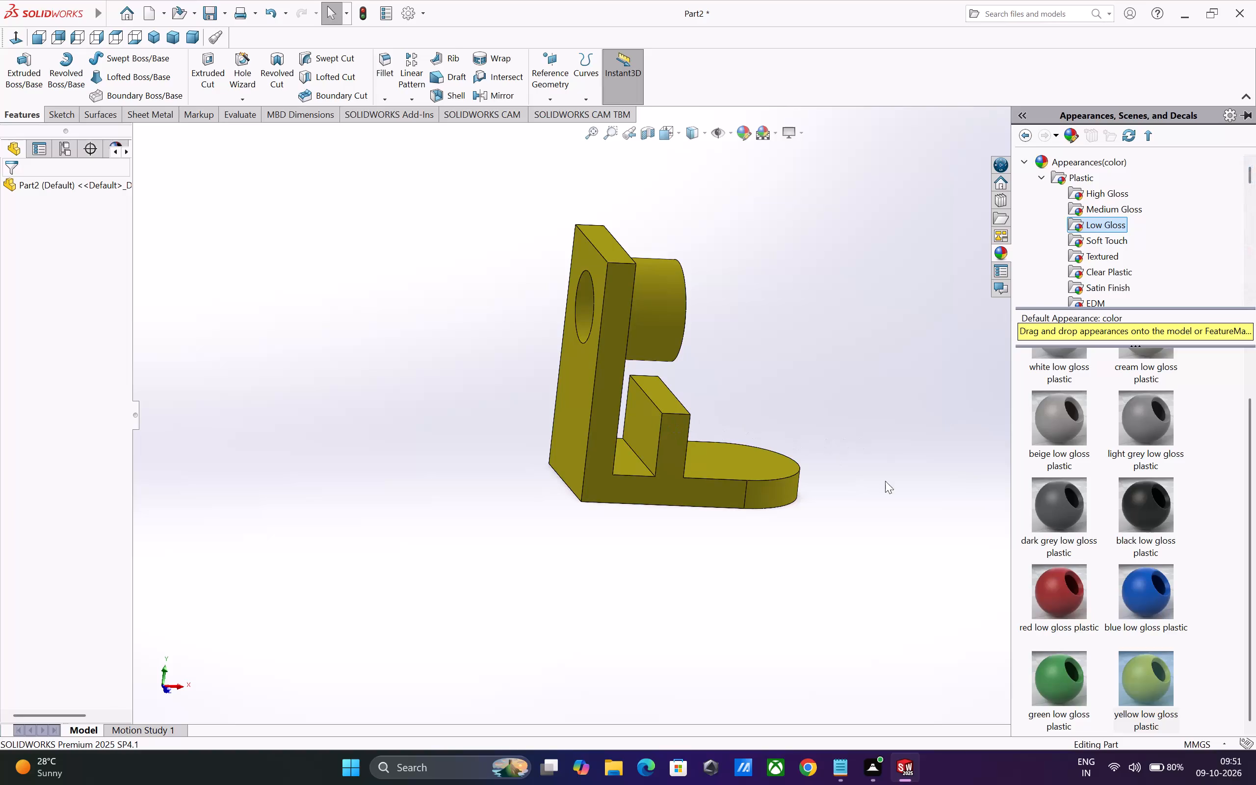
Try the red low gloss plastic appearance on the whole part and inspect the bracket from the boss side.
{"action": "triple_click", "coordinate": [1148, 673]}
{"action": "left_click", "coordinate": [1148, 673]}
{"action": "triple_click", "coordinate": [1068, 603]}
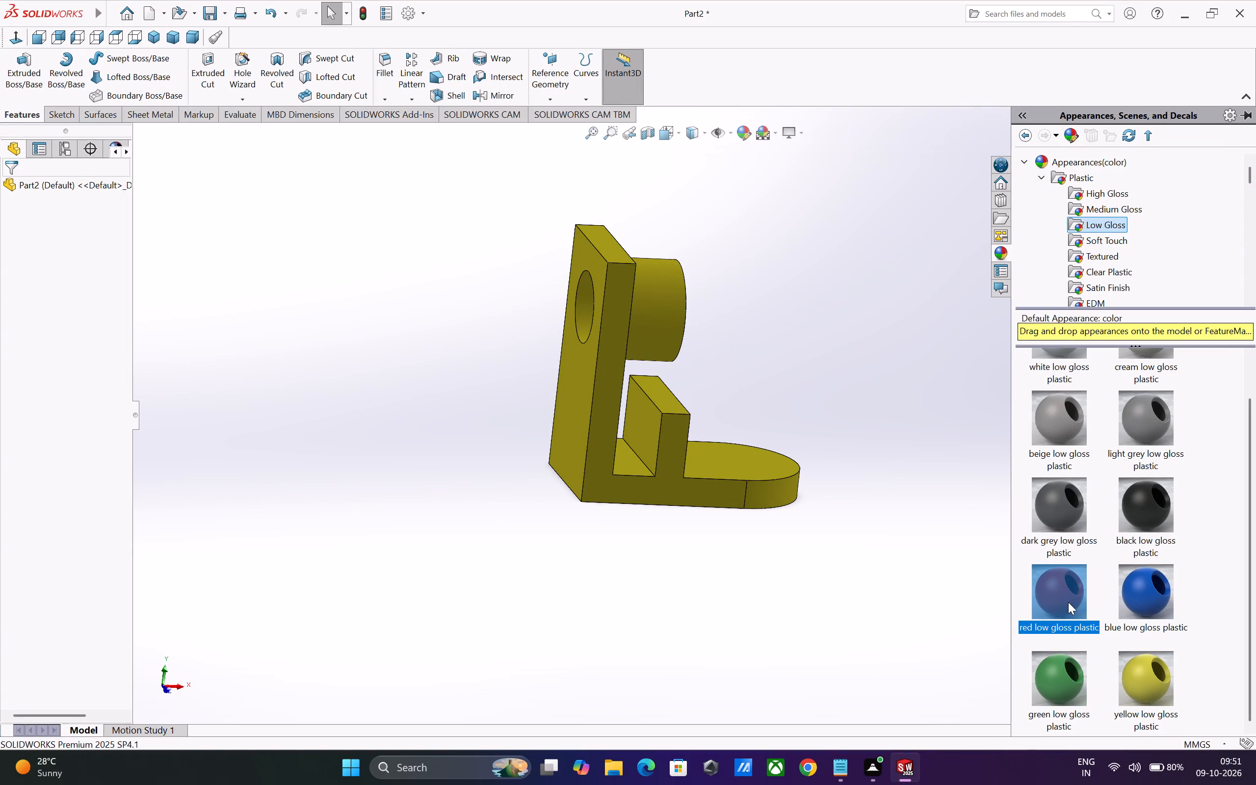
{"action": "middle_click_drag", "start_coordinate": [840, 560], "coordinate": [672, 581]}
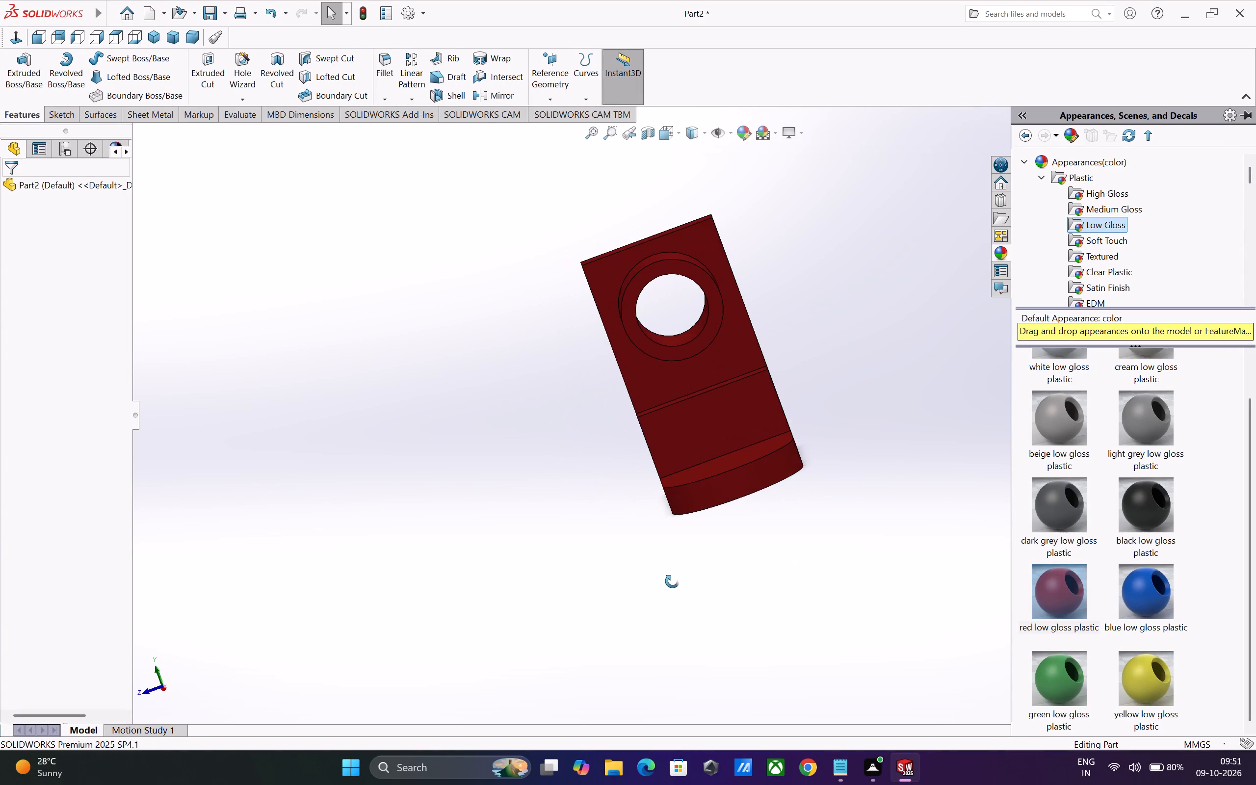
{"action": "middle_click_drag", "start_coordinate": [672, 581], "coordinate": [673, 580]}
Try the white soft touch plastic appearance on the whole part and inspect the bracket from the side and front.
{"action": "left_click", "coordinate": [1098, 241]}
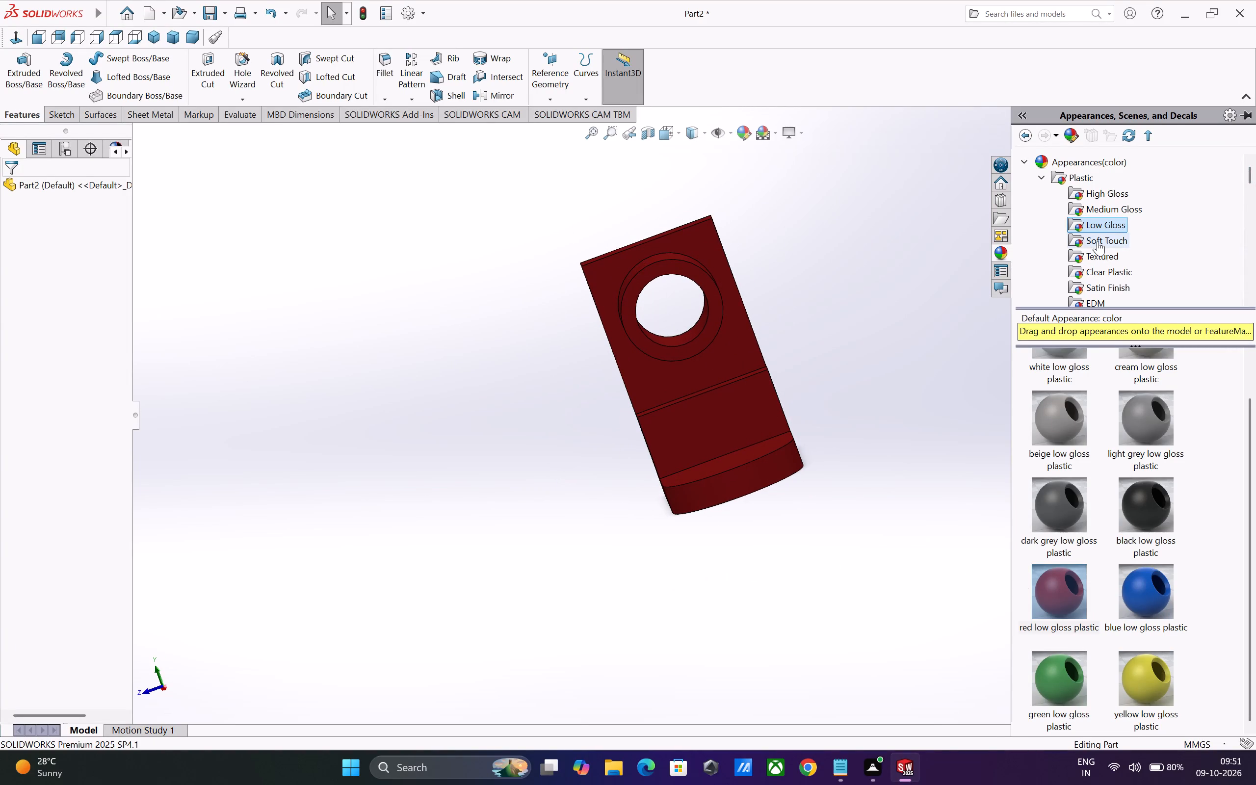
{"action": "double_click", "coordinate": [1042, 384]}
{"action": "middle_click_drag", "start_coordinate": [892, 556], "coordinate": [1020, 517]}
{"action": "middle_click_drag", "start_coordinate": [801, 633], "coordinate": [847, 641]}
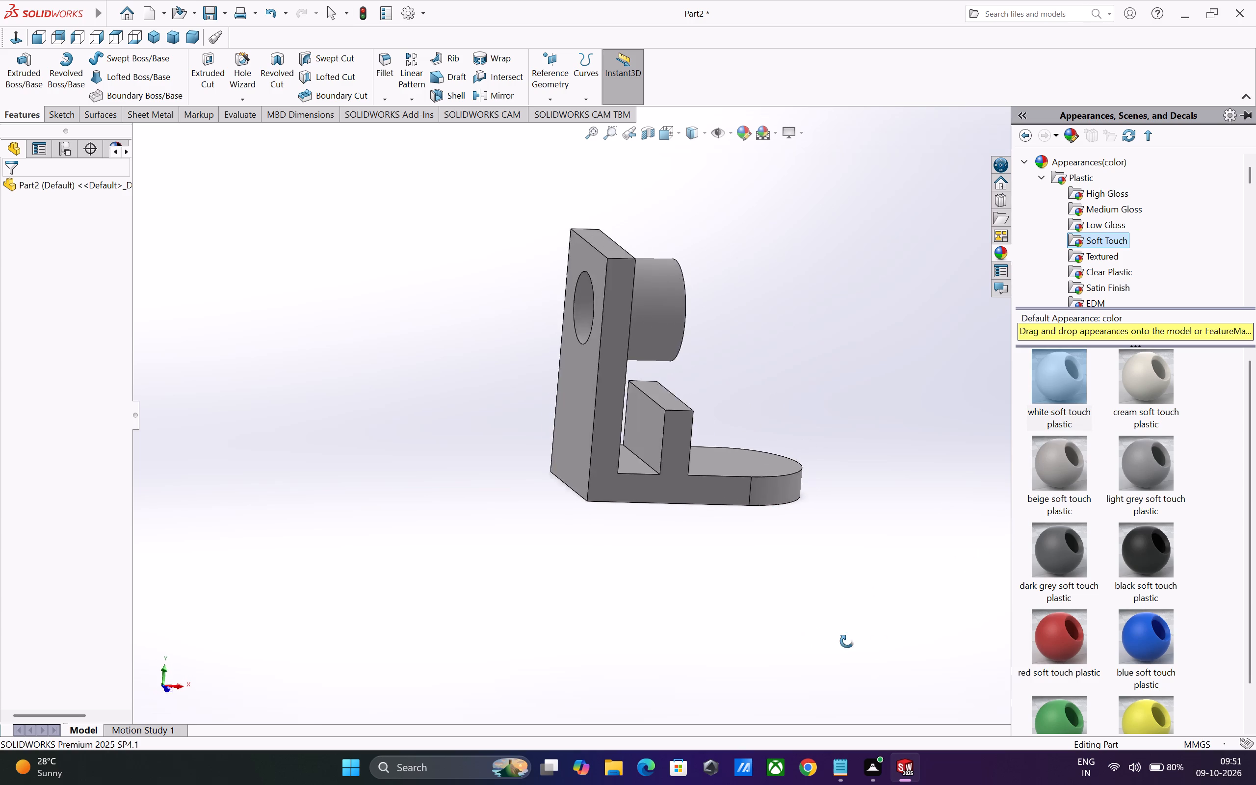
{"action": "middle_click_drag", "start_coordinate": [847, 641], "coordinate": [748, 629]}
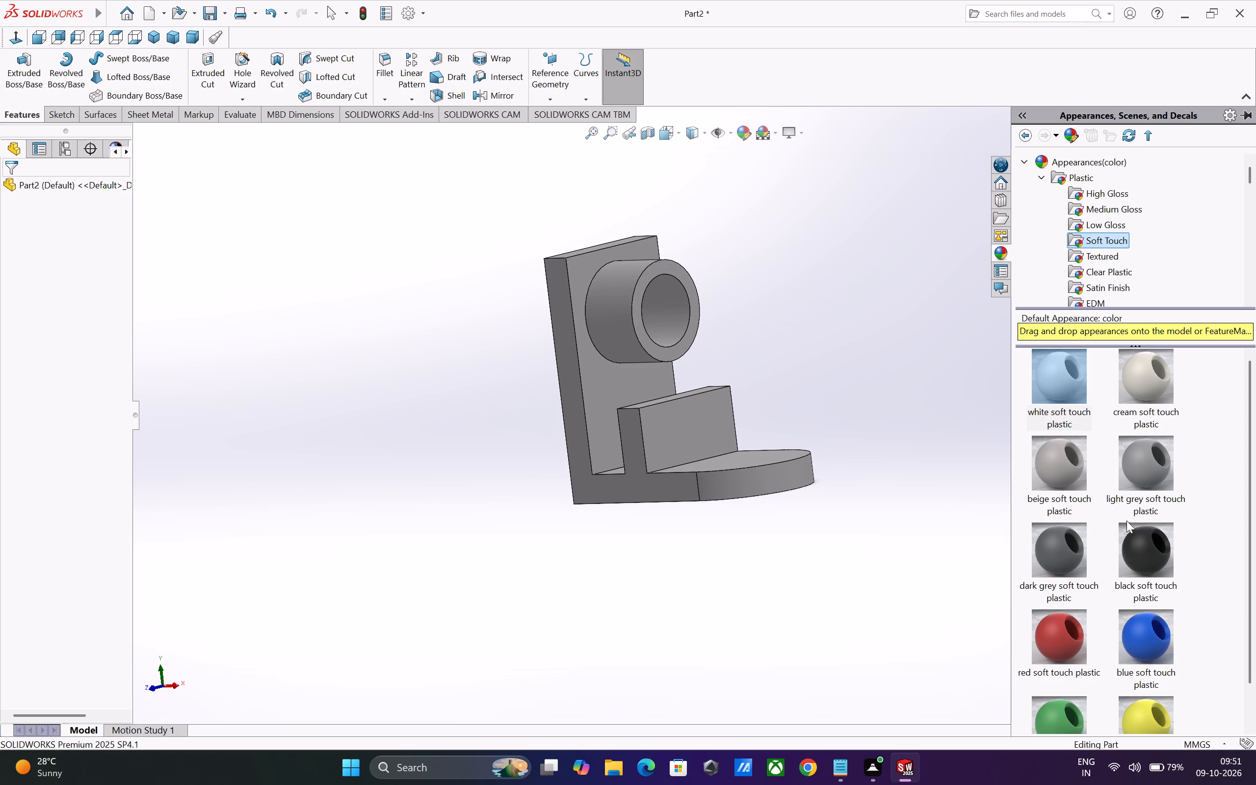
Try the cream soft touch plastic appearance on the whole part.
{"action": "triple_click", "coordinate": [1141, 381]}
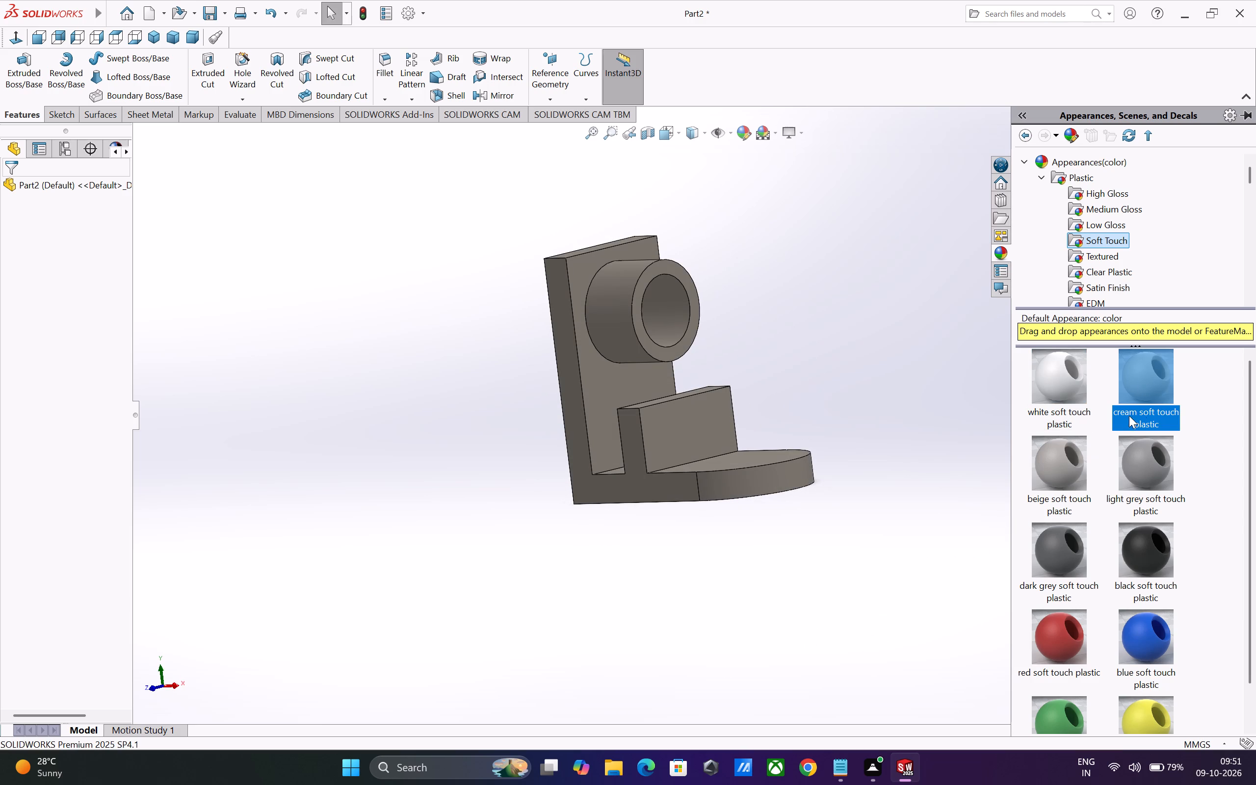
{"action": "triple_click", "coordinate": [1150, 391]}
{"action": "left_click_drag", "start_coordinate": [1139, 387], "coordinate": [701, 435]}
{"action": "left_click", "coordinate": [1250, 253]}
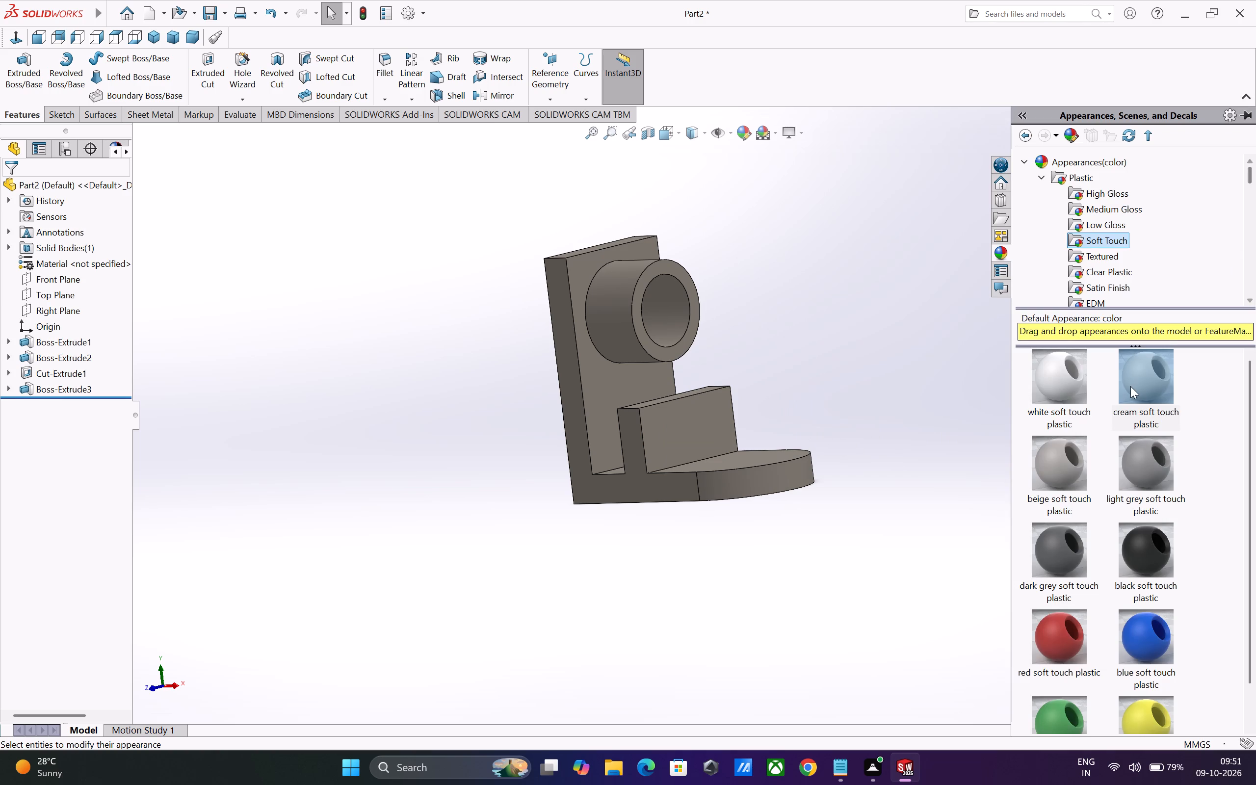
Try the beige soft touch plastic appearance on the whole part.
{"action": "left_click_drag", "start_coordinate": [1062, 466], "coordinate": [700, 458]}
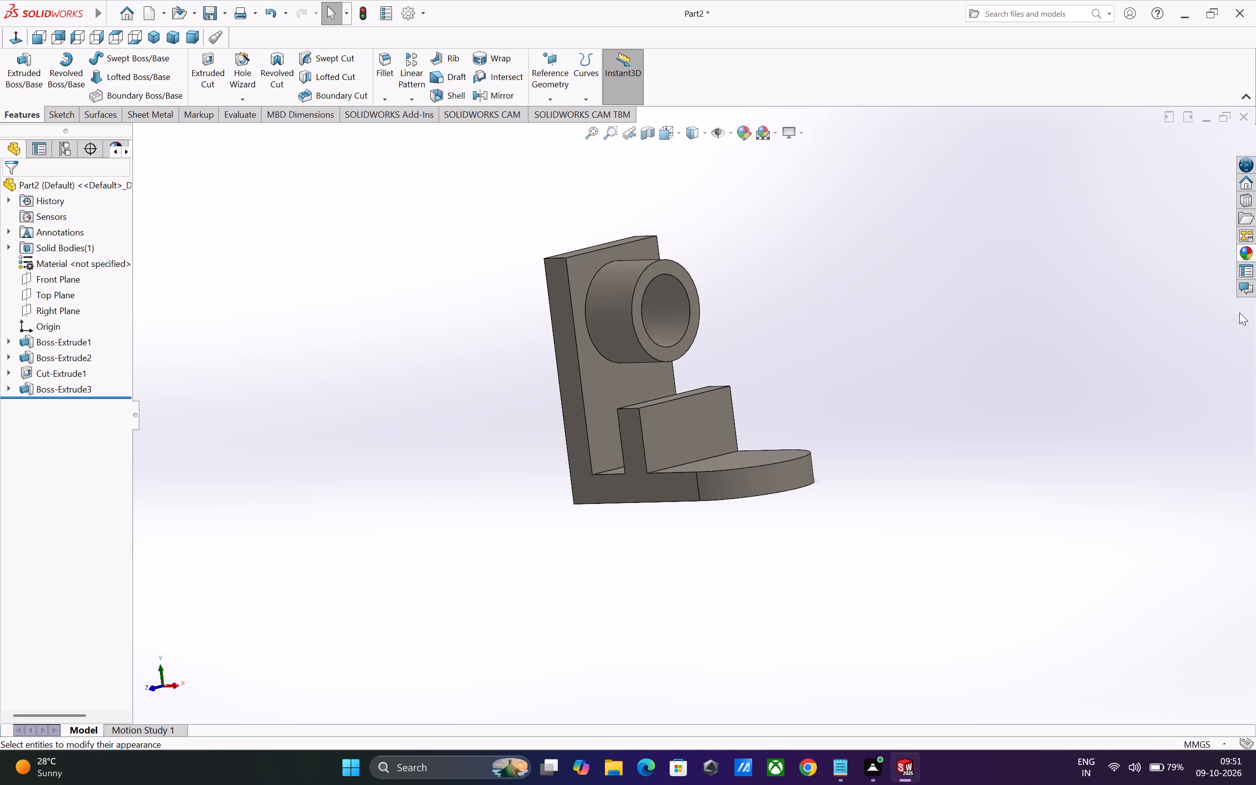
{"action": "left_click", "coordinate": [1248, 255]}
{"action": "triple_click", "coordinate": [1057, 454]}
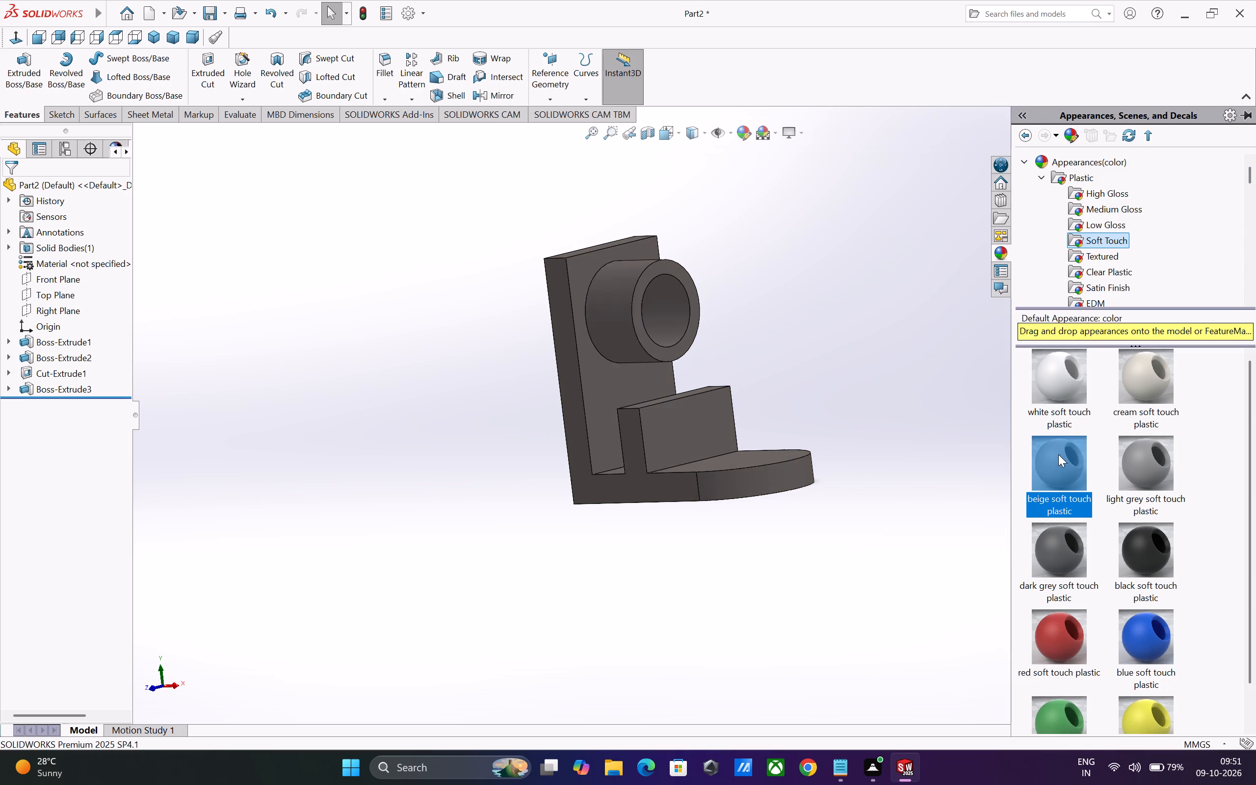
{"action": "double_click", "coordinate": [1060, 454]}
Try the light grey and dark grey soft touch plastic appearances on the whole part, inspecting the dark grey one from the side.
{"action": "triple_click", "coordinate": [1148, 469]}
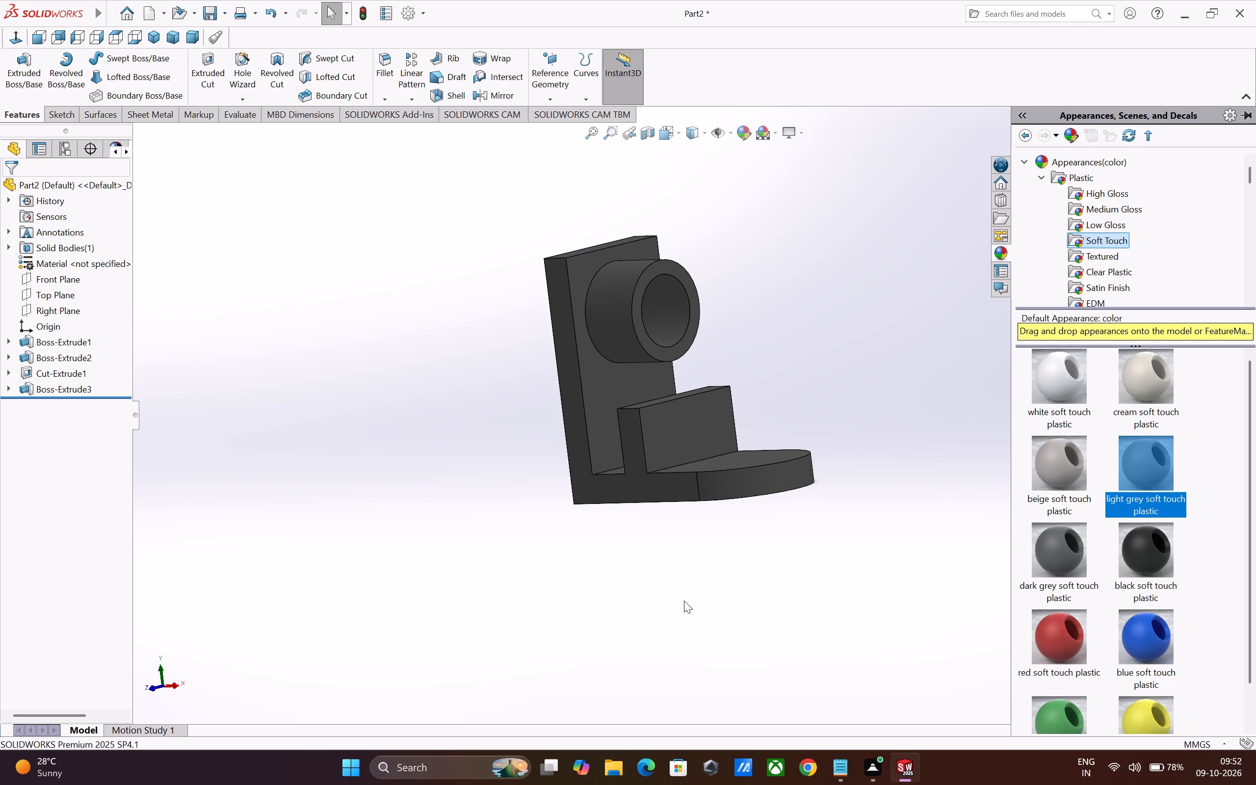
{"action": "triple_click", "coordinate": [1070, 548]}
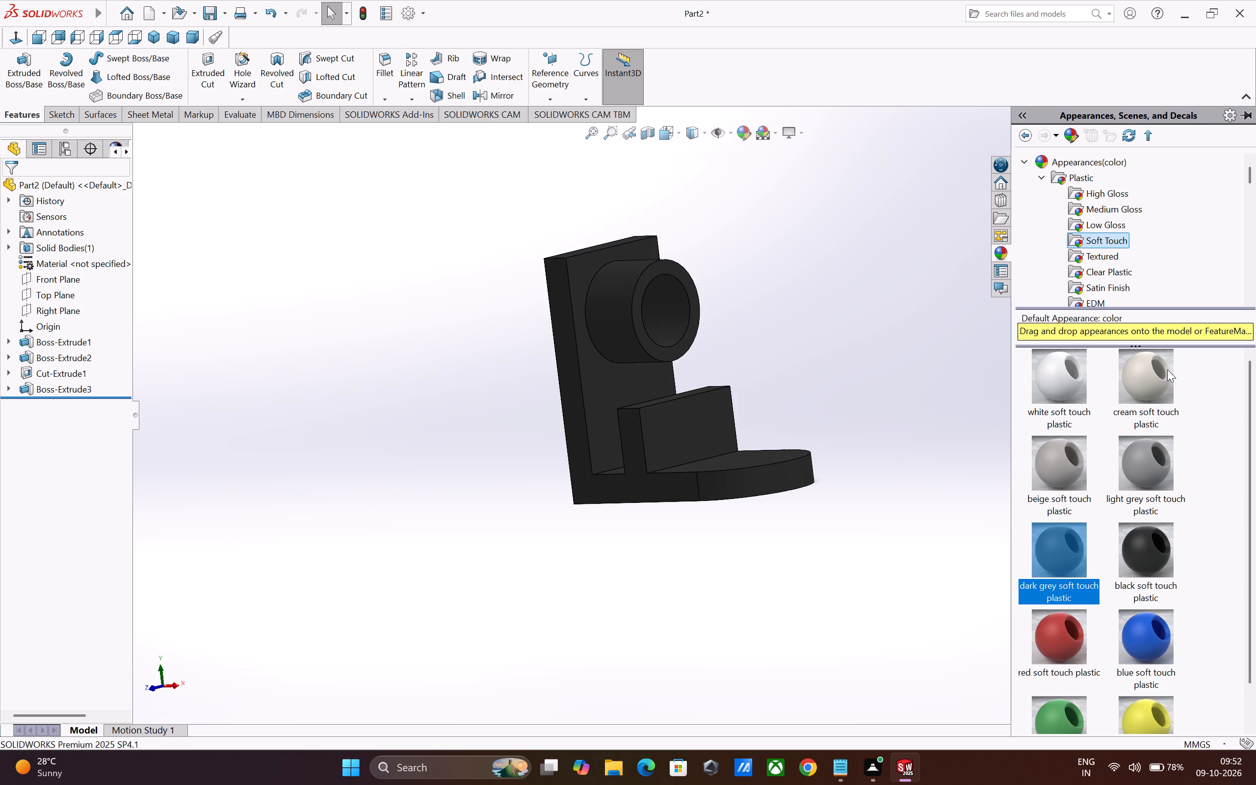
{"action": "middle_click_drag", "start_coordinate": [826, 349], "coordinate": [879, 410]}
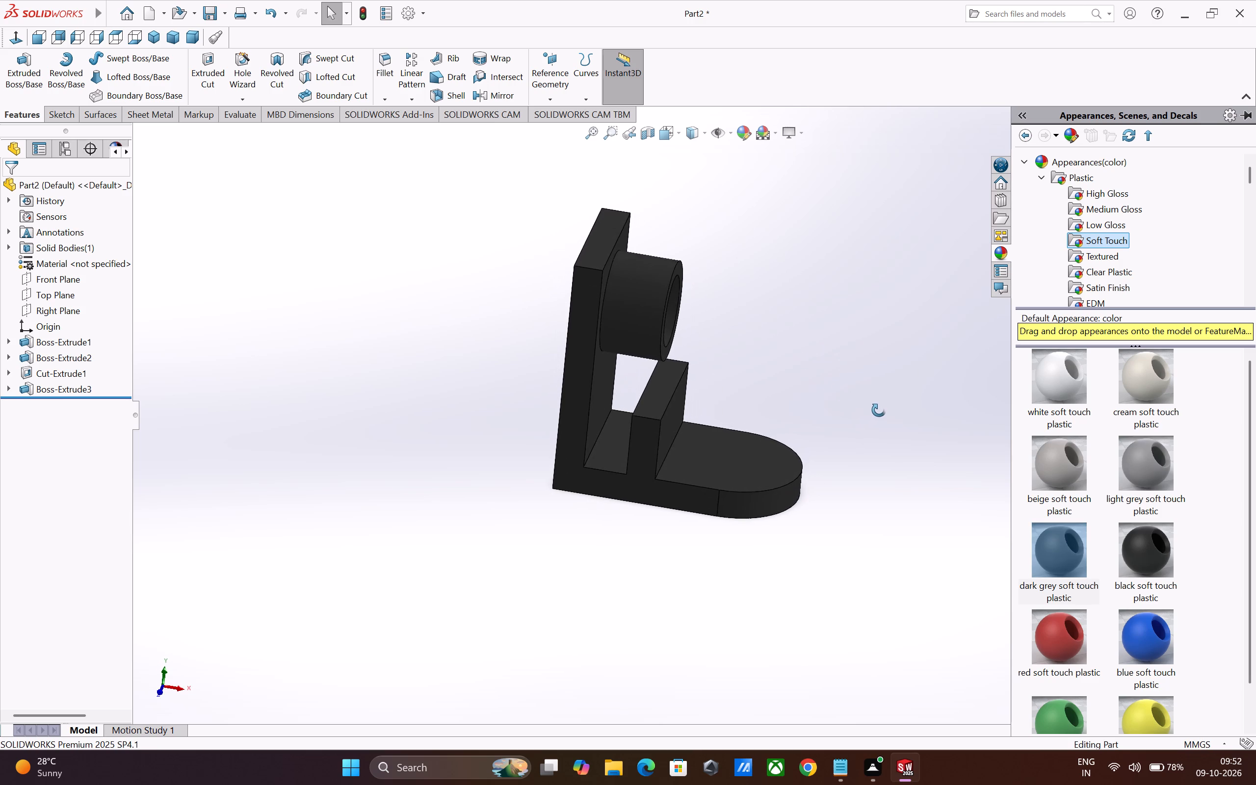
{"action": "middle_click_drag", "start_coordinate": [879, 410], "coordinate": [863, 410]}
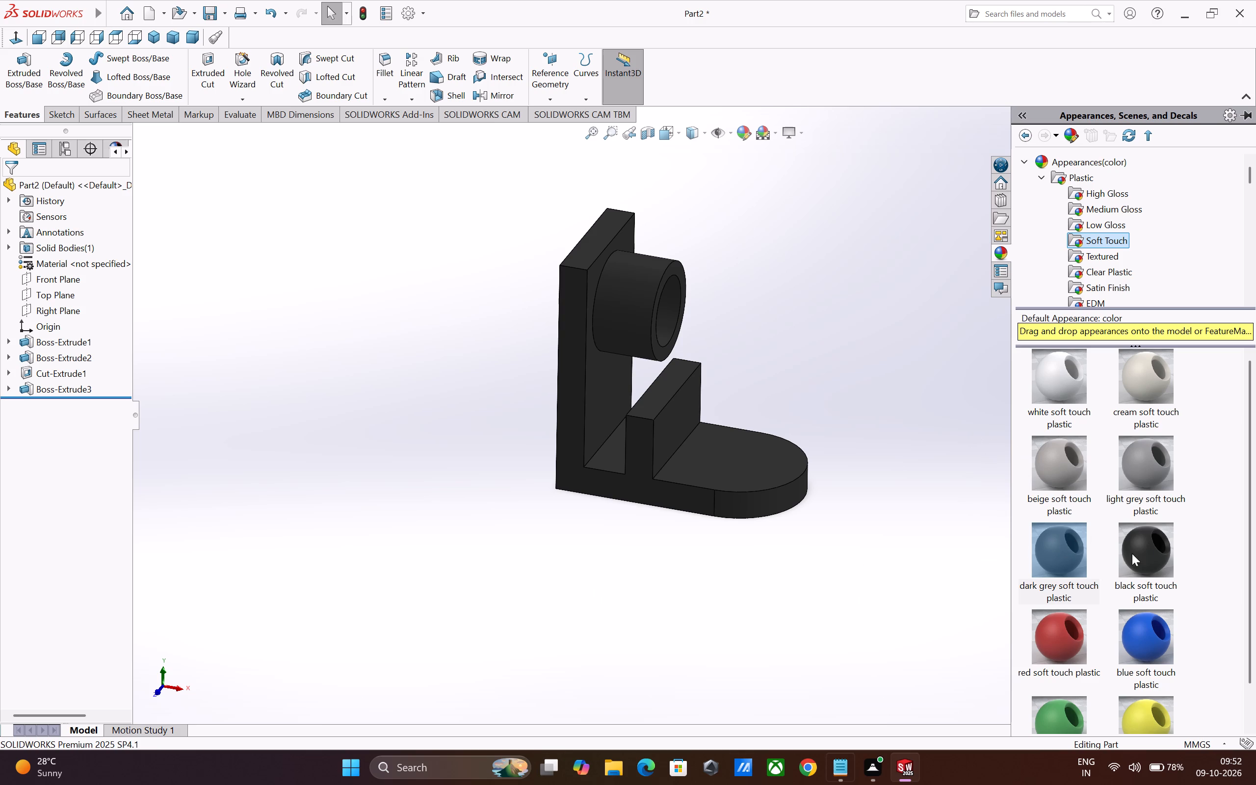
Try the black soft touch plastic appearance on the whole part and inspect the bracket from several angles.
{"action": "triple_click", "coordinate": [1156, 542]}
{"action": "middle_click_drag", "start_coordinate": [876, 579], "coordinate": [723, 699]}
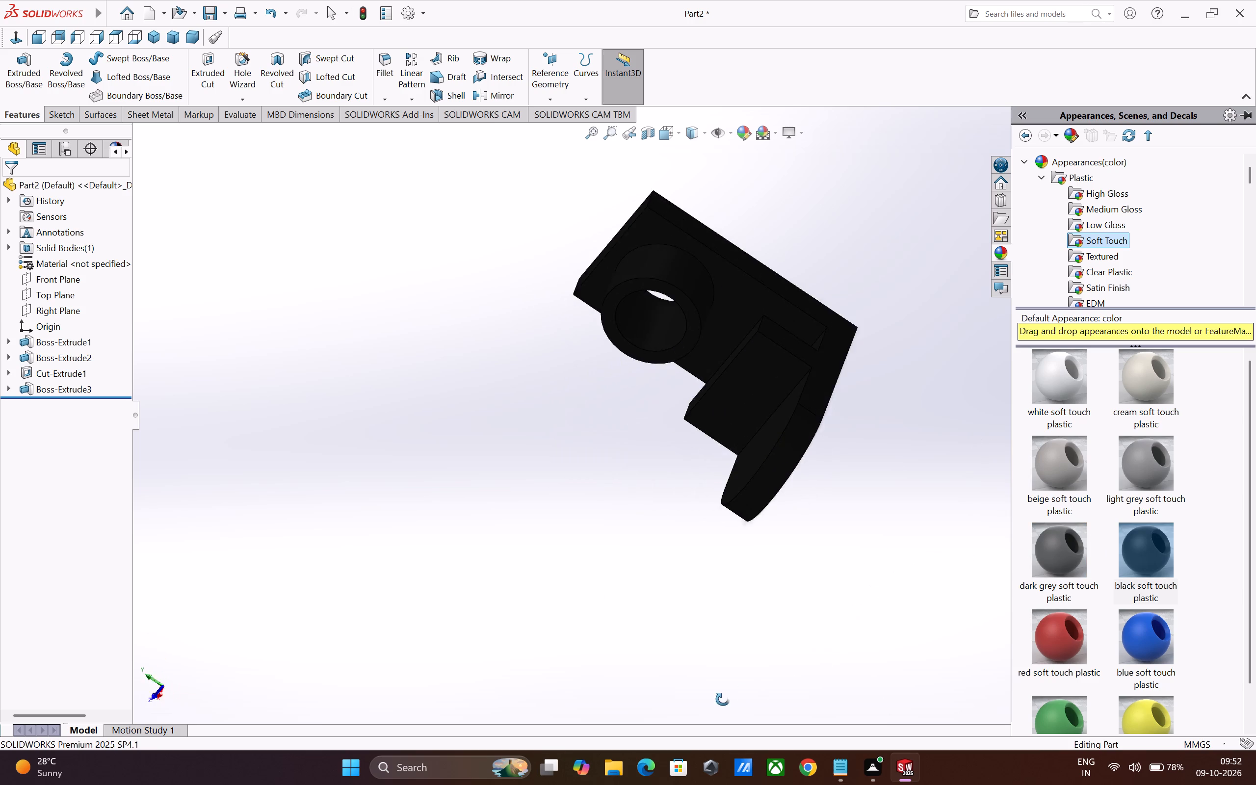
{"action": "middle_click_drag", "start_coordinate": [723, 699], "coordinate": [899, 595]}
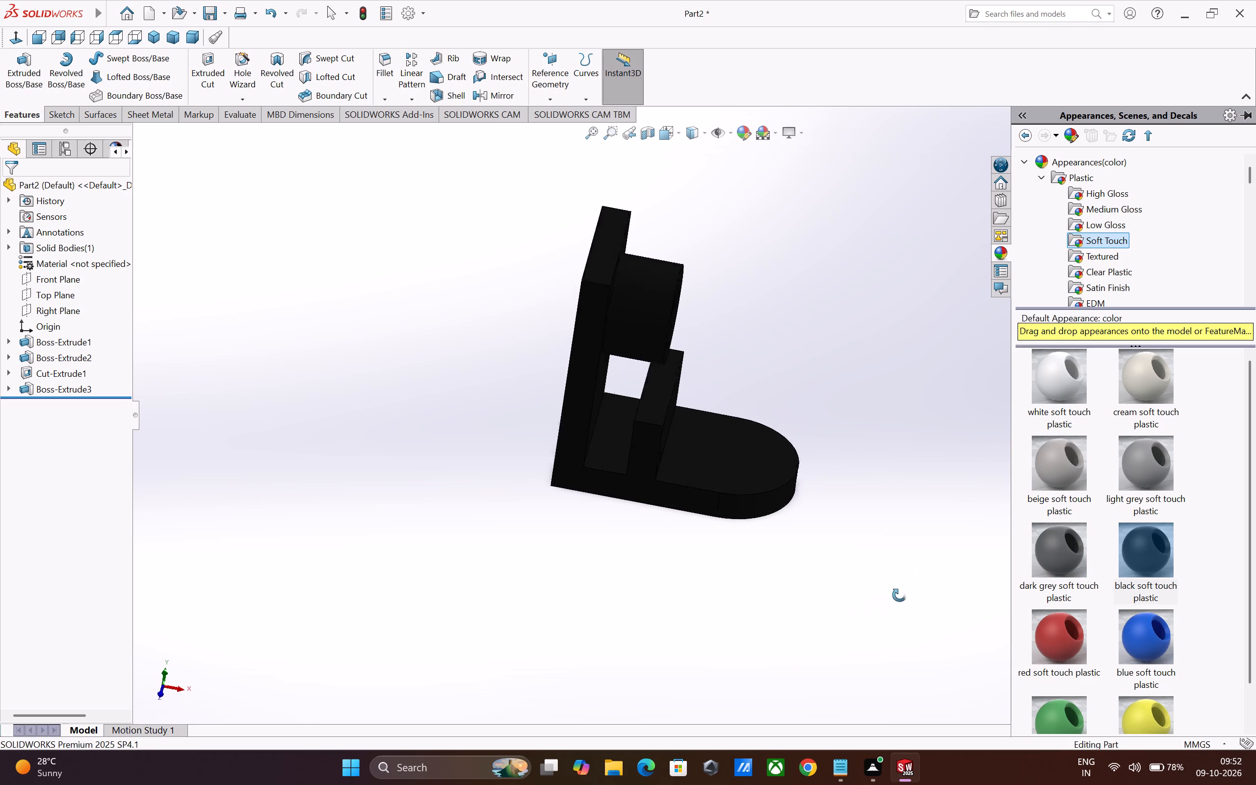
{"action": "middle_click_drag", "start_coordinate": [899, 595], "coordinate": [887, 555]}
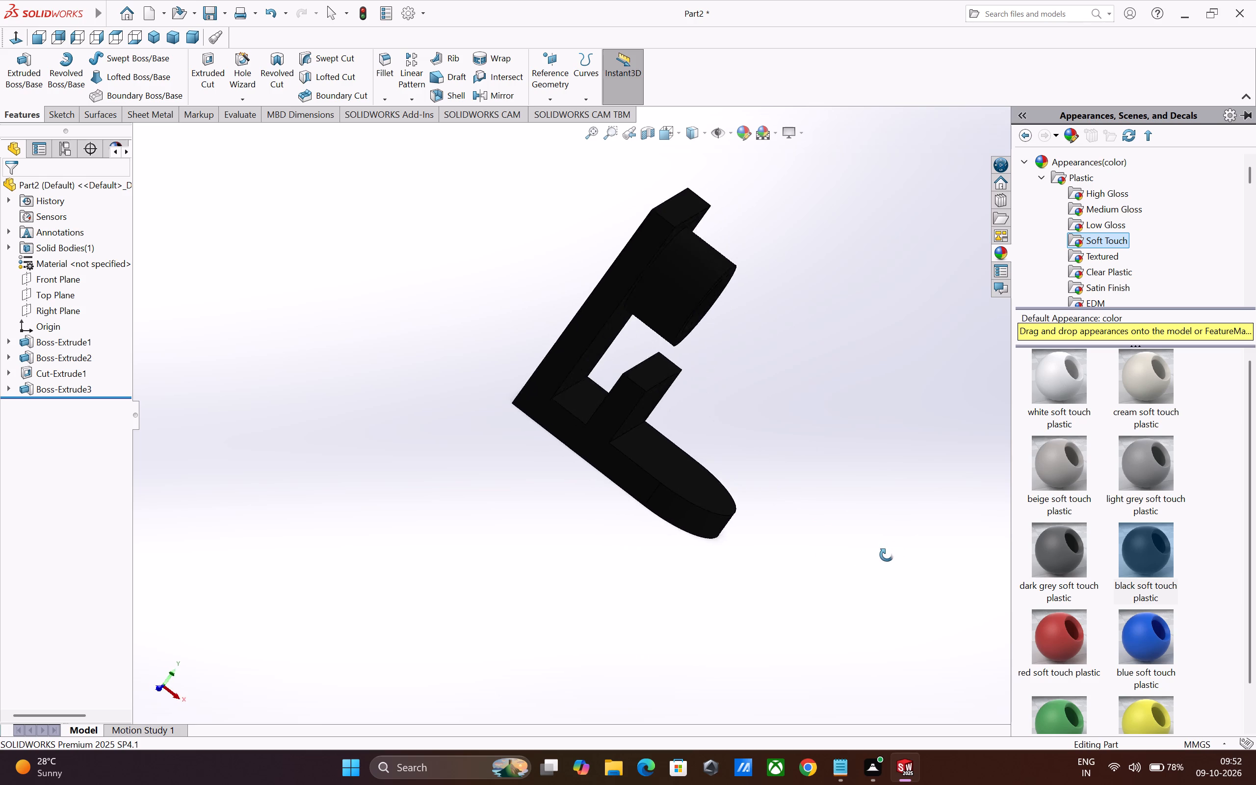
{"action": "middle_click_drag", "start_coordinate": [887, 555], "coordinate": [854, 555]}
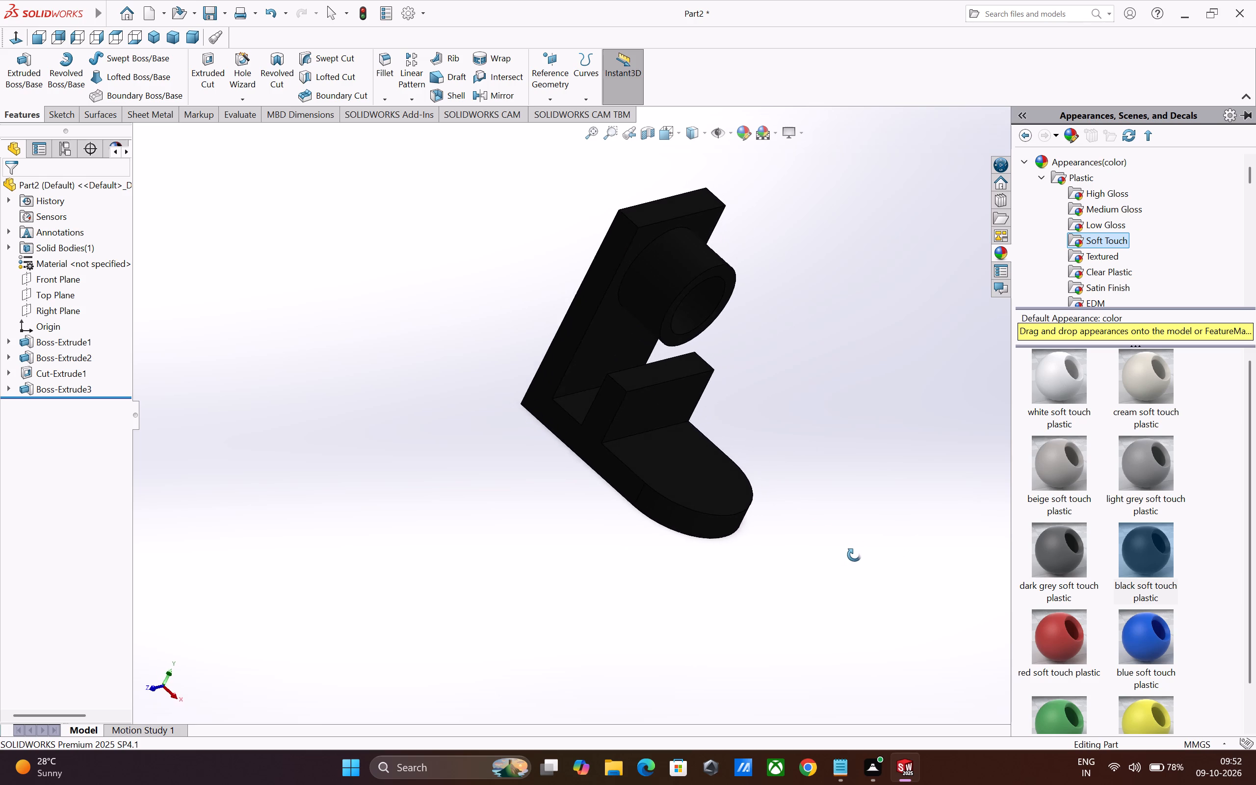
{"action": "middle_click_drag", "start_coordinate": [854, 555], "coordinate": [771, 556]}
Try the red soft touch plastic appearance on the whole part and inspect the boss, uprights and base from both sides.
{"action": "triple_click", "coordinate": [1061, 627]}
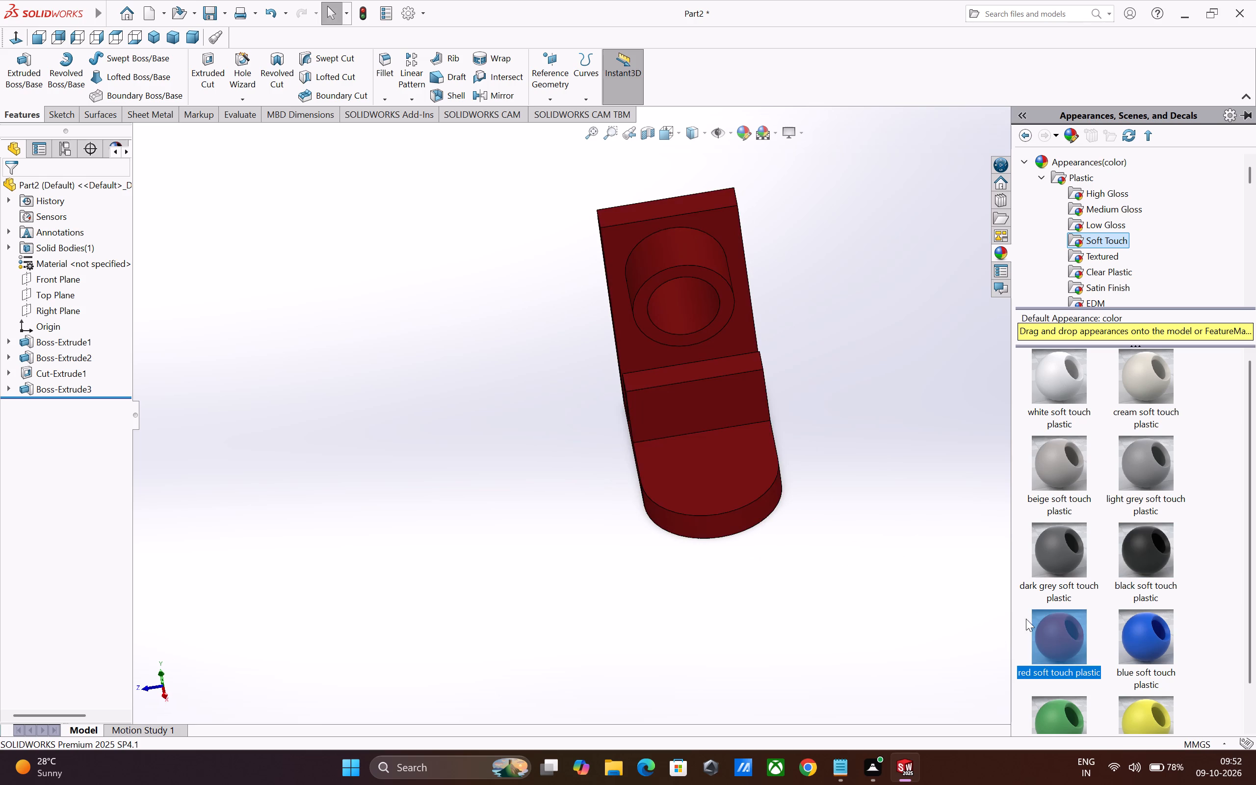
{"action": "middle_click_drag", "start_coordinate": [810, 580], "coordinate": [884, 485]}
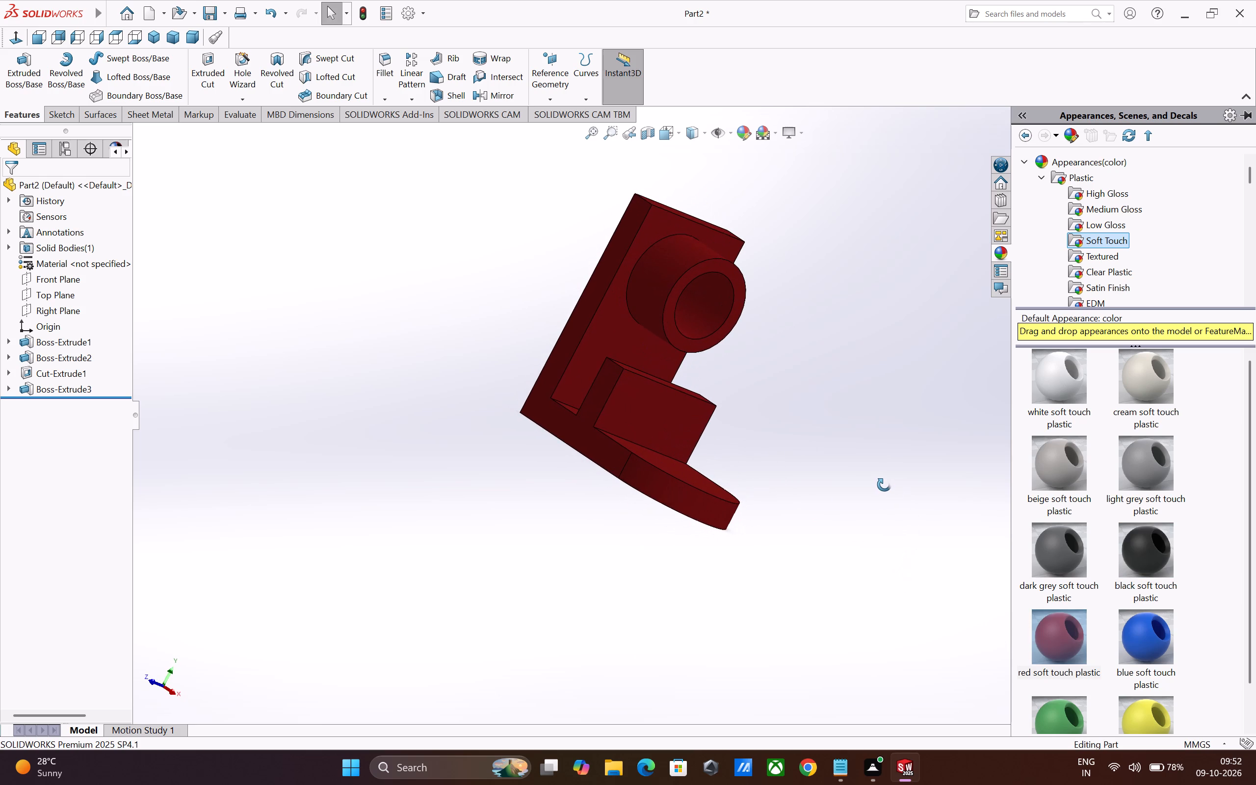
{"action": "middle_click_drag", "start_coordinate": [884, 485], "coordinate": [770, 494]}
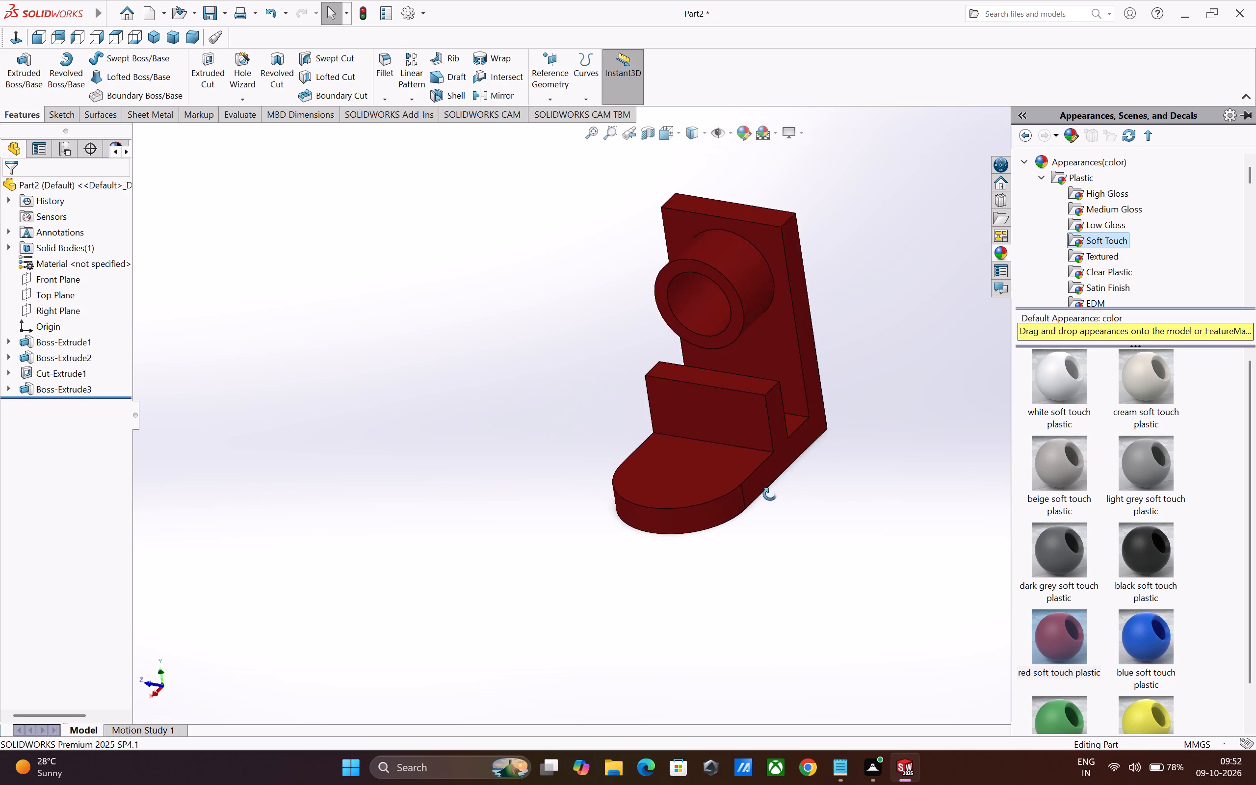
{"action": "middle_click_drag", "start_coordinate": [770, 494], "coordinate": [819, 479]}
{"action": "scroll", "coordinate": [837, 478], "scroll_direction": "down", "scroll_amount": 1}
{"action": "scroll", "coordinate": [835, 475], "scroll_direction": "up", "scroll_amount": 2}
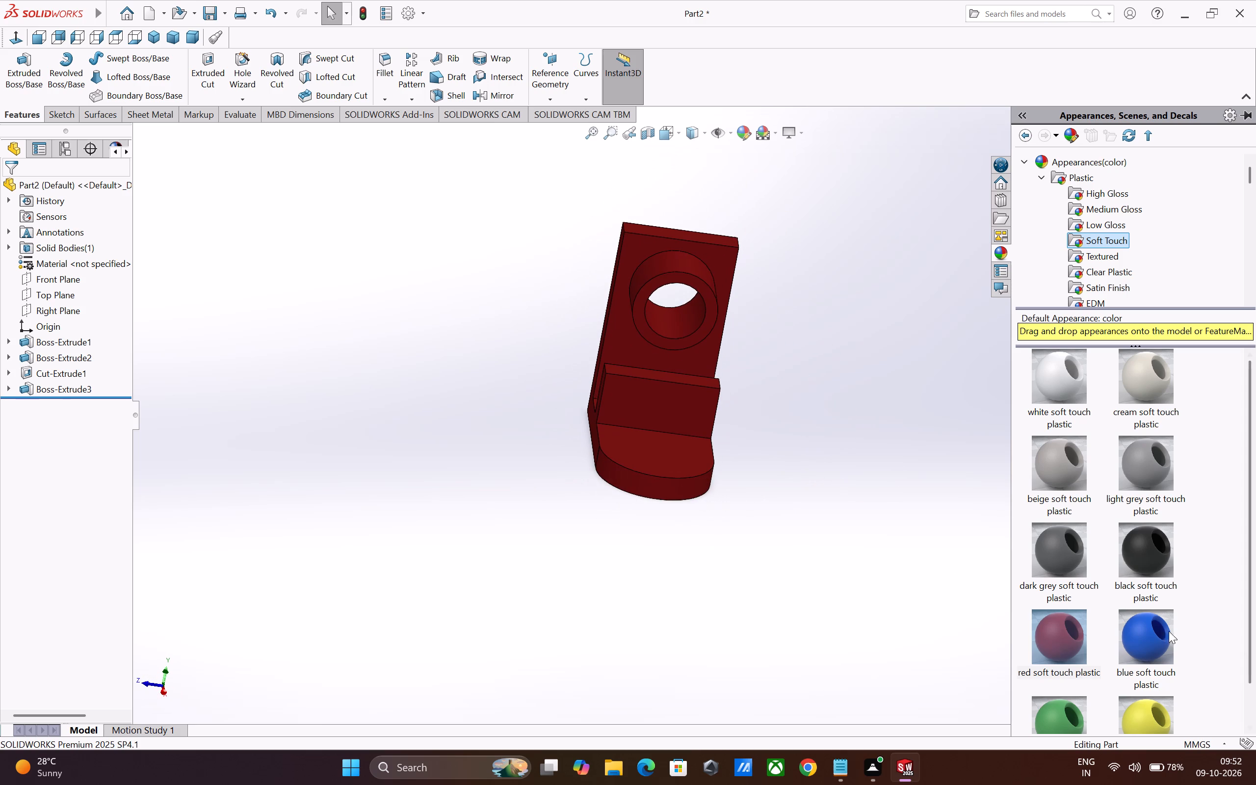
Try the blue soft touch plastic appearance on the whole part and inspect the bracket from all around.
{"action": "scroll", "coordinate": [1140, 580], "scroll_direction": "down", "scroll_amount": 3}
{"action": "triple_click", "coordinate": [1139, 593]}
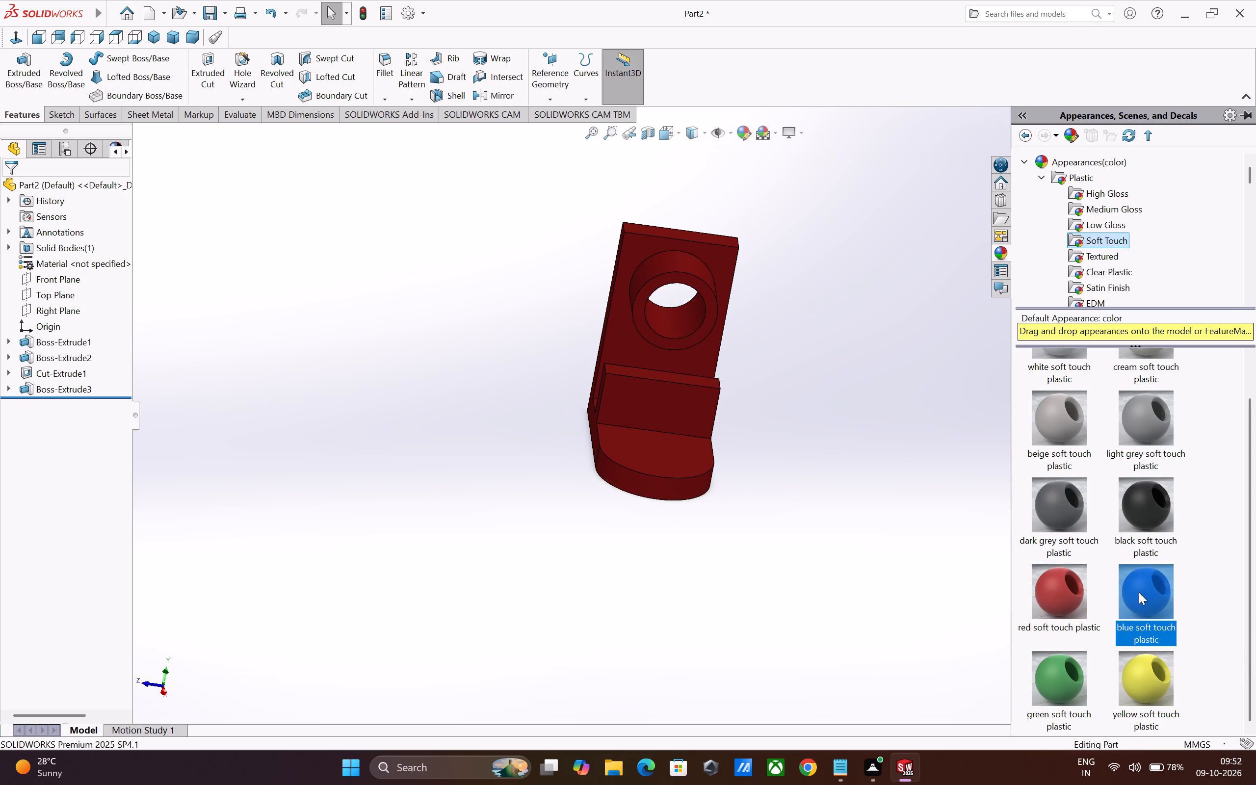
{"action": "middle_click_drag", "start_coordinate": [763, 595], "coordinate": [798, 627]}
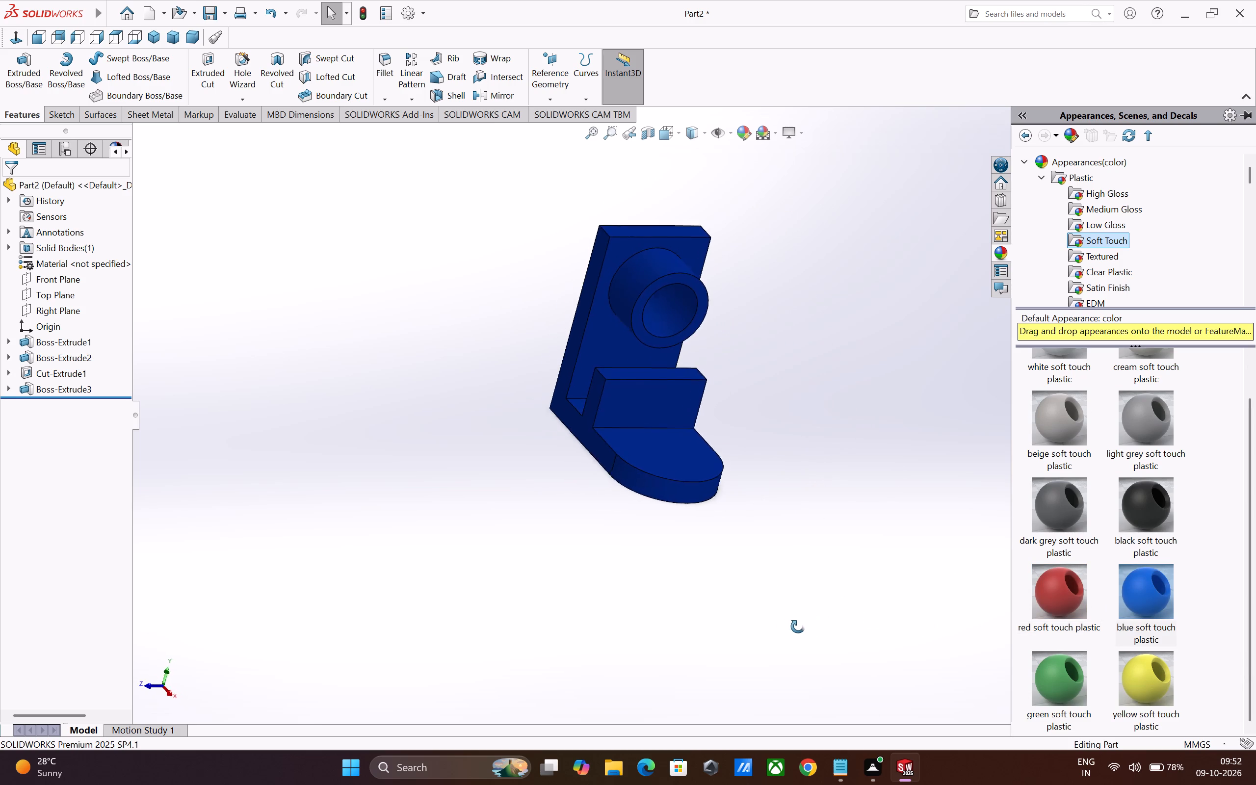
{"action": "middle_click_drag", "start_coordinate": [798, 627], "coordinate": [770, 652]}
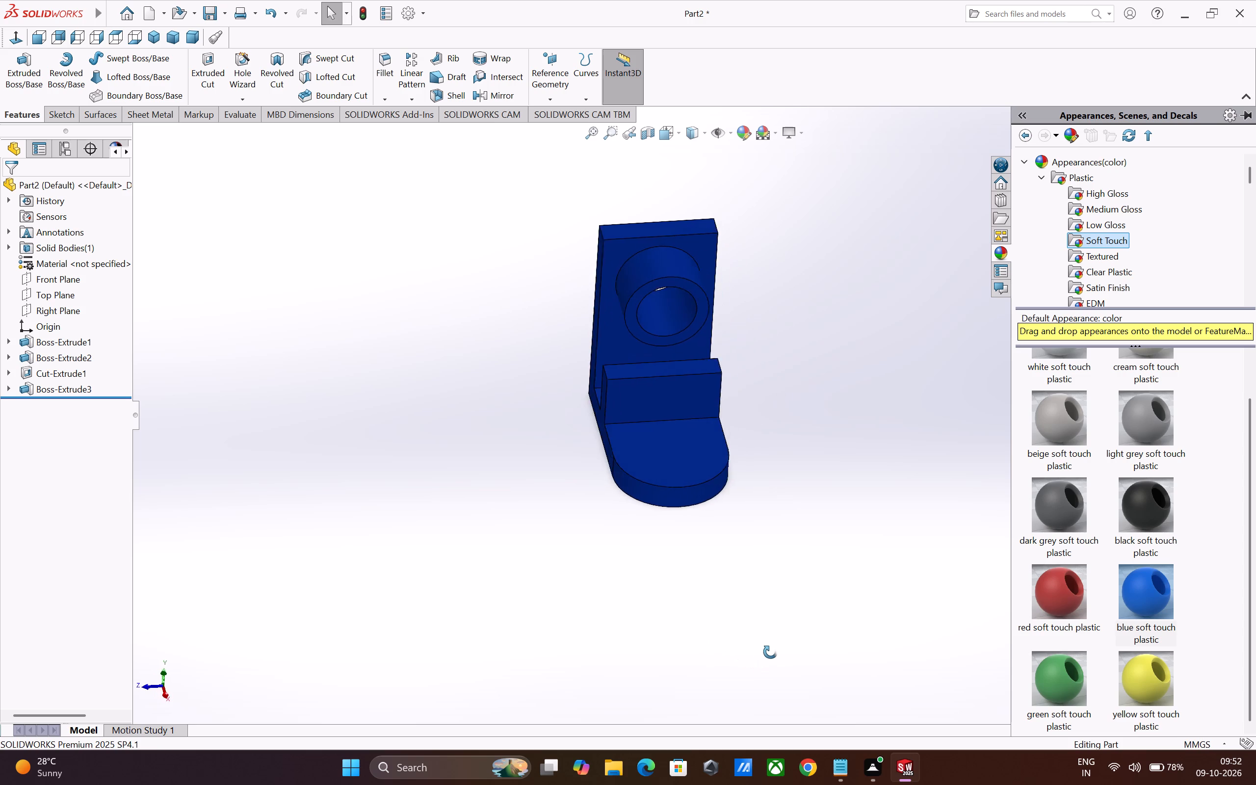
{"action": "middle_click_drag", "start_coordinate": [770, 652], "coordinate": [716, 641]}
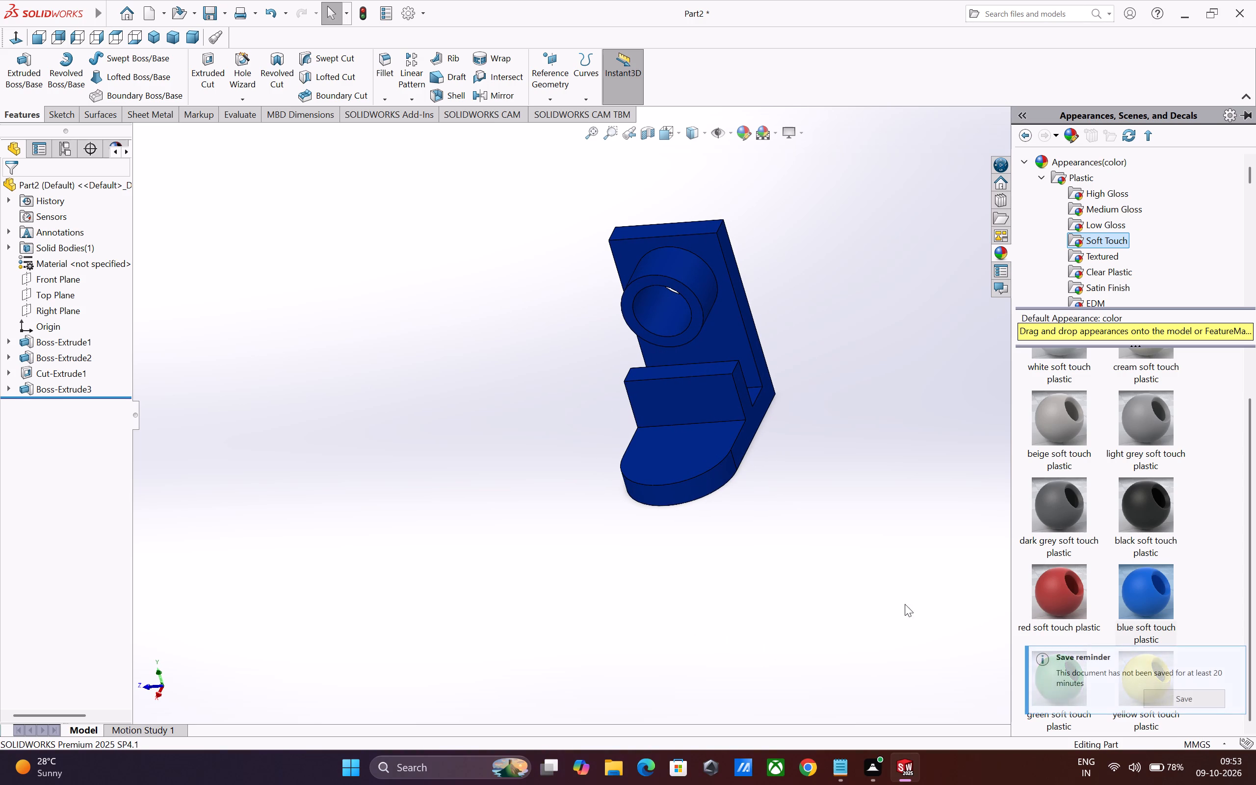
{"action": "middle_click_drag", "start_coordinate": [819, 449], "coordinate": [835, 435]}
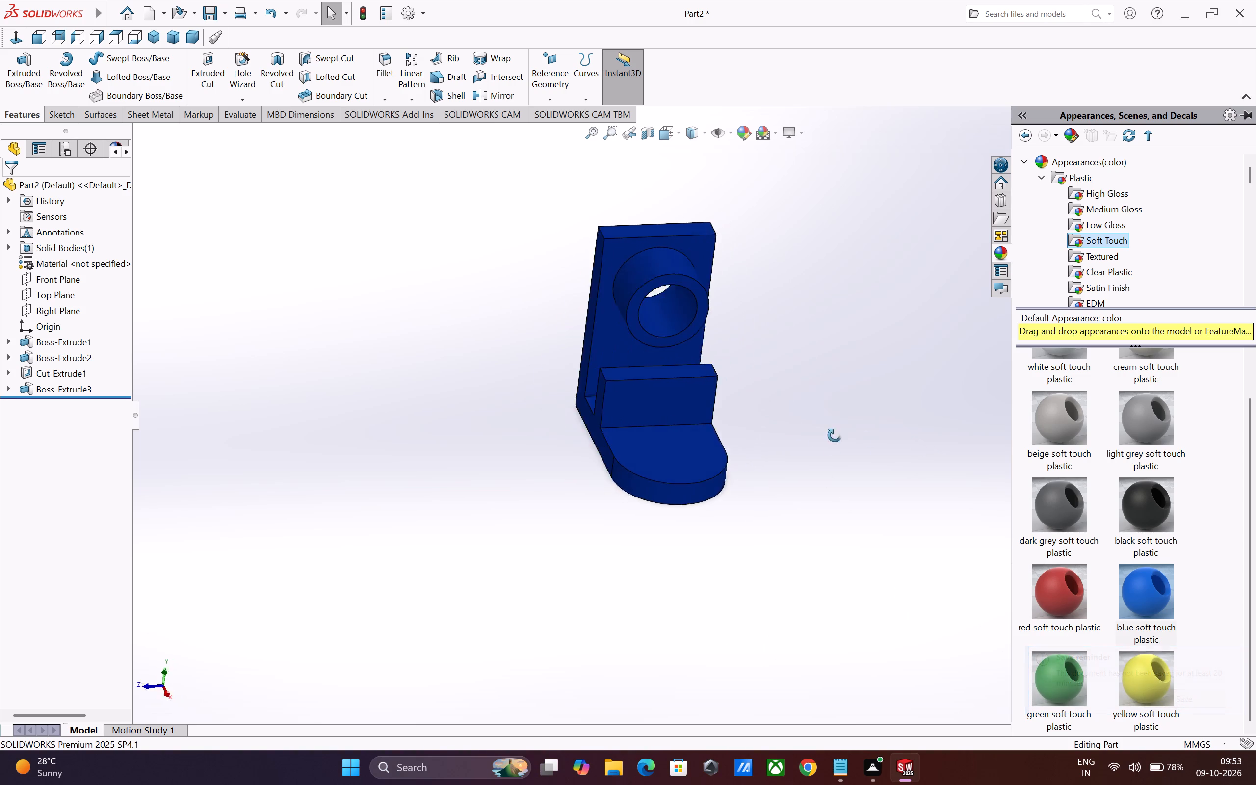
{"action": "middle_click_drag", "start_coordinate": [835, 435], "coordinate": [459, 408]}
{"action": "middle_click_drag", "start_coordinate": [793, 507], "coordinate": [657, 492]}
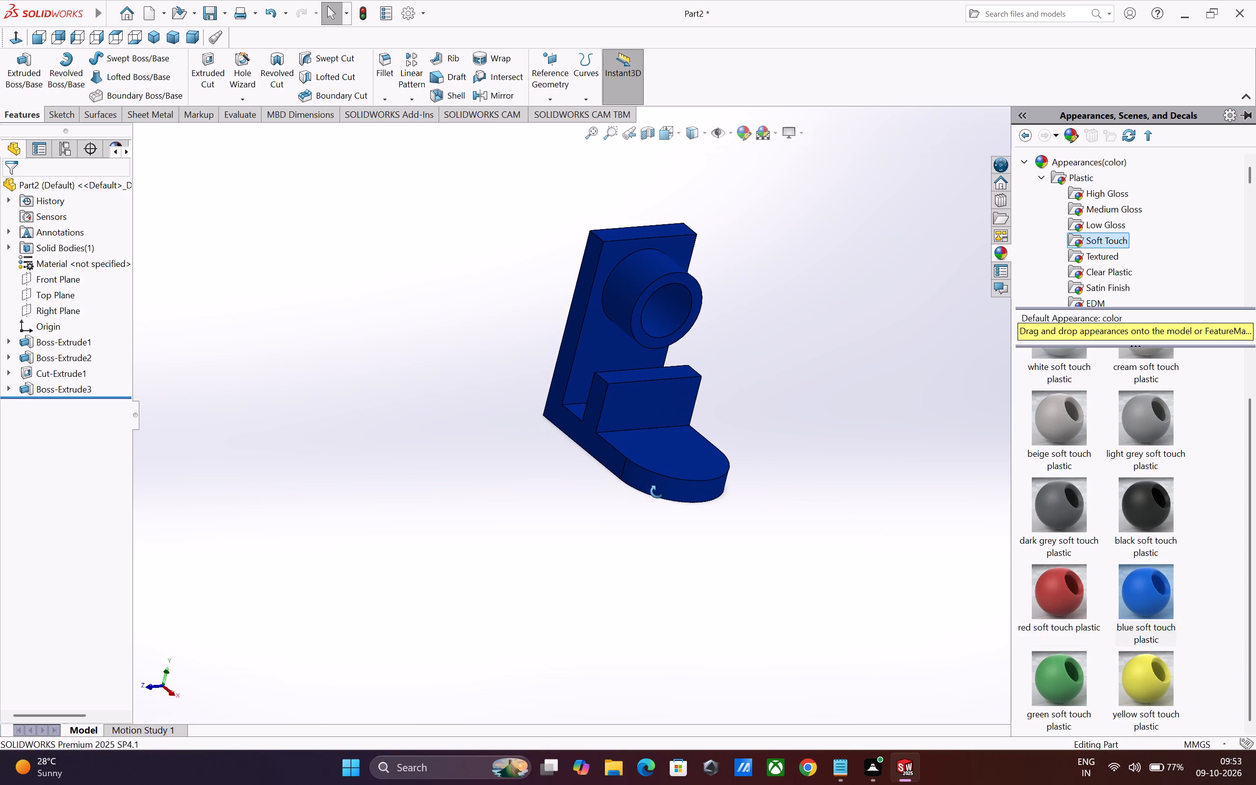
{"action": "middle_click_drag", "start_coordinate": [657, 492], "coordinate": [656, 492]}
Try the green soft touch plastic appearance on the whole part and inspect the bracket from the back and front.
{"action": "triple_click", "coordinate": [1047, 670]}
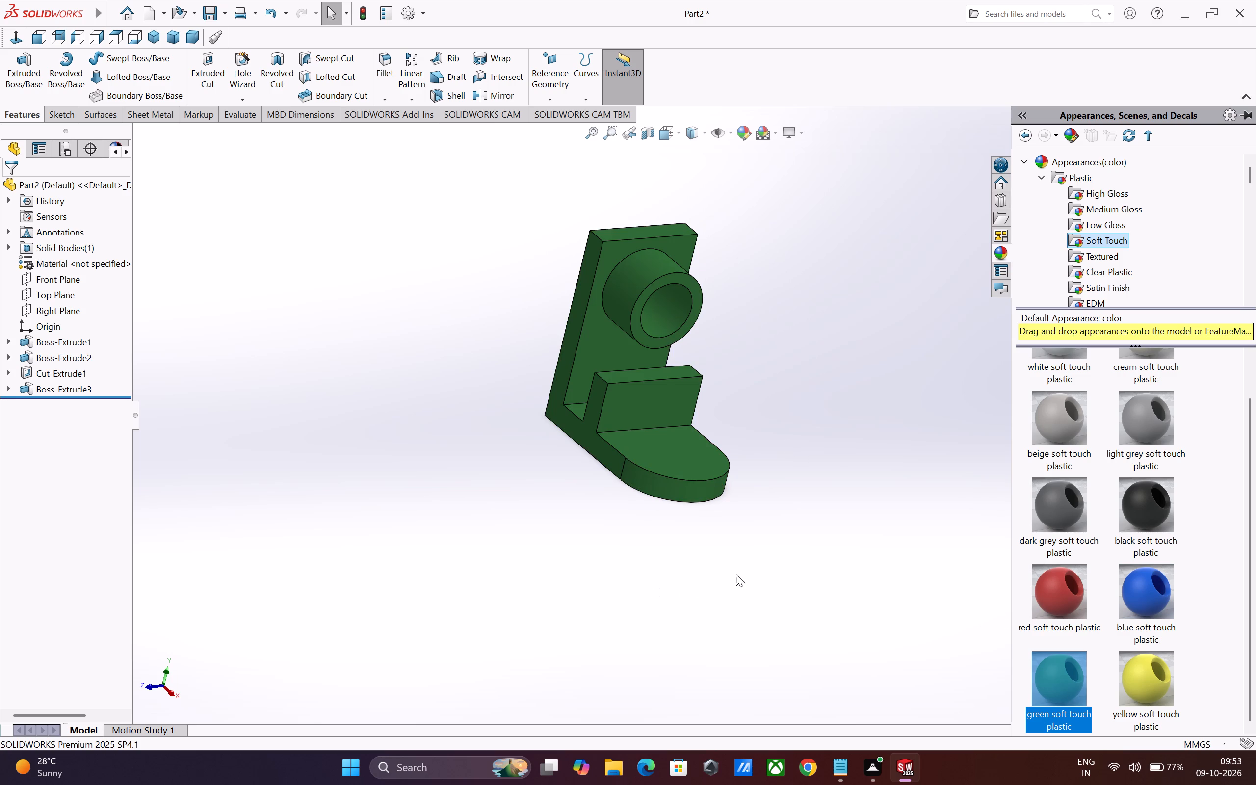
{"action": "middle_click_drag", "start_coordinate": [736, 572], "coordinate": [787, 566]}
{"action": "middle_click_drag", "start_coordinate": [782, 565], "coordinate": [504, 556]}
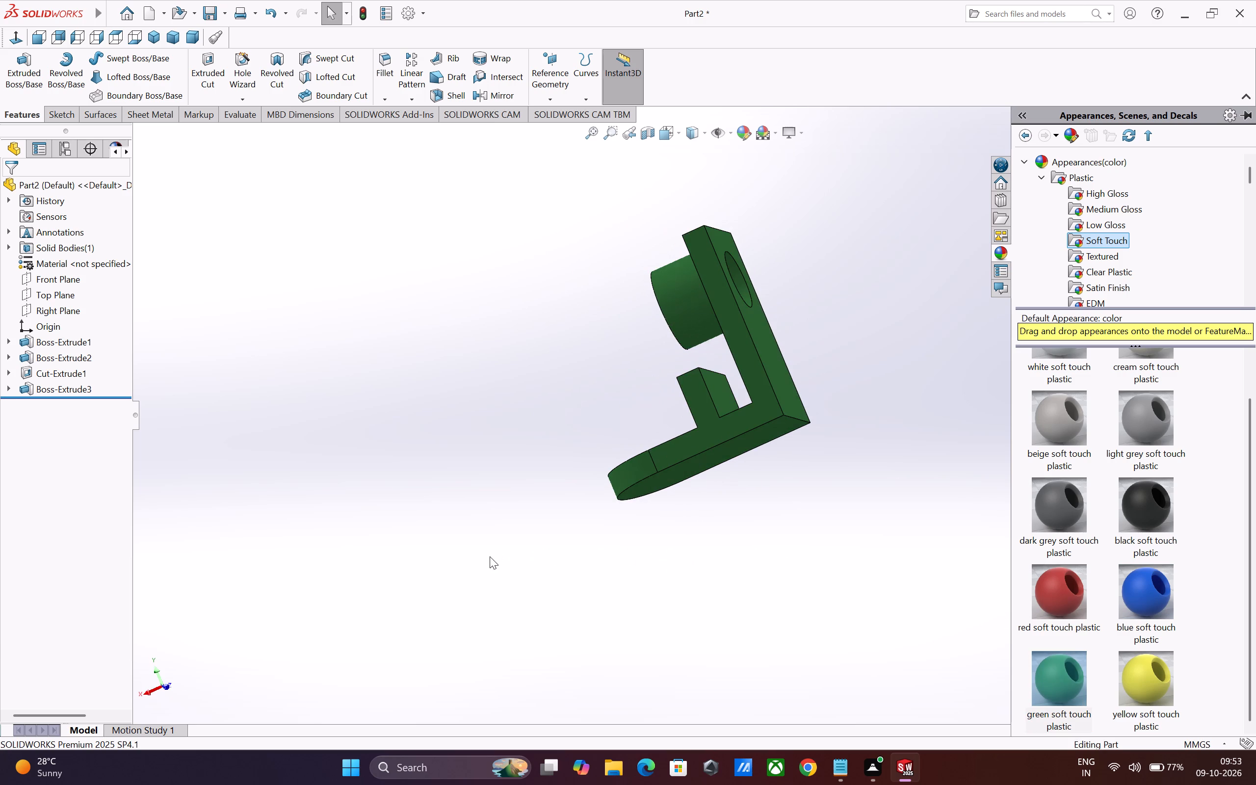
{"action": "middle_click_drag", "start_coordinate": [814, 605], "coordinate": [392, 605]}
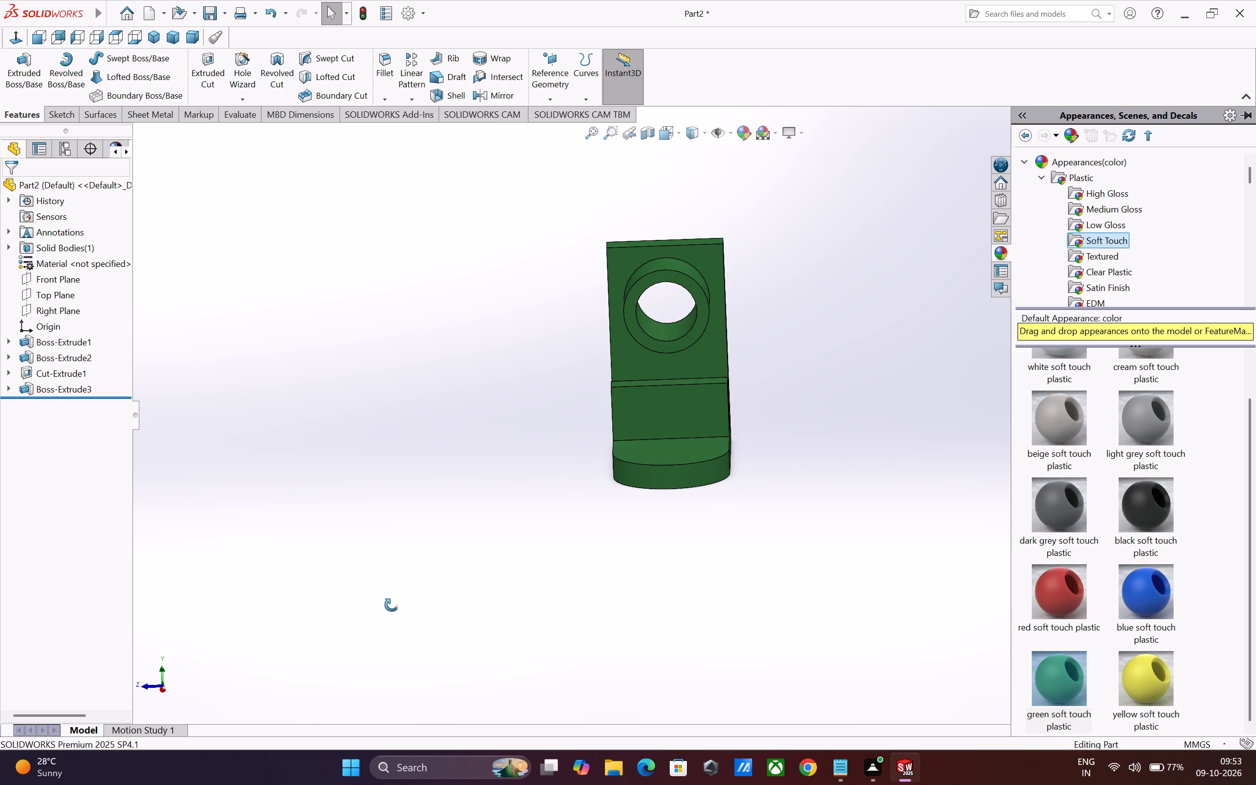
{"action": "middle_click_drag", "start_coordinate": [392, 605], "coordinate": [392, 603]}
Apply the yellow soft touch plastic appearance to the whole part and inspect the bracket from above and the side.
{"action": "triple_click", "coordinate": [1148, 676]}
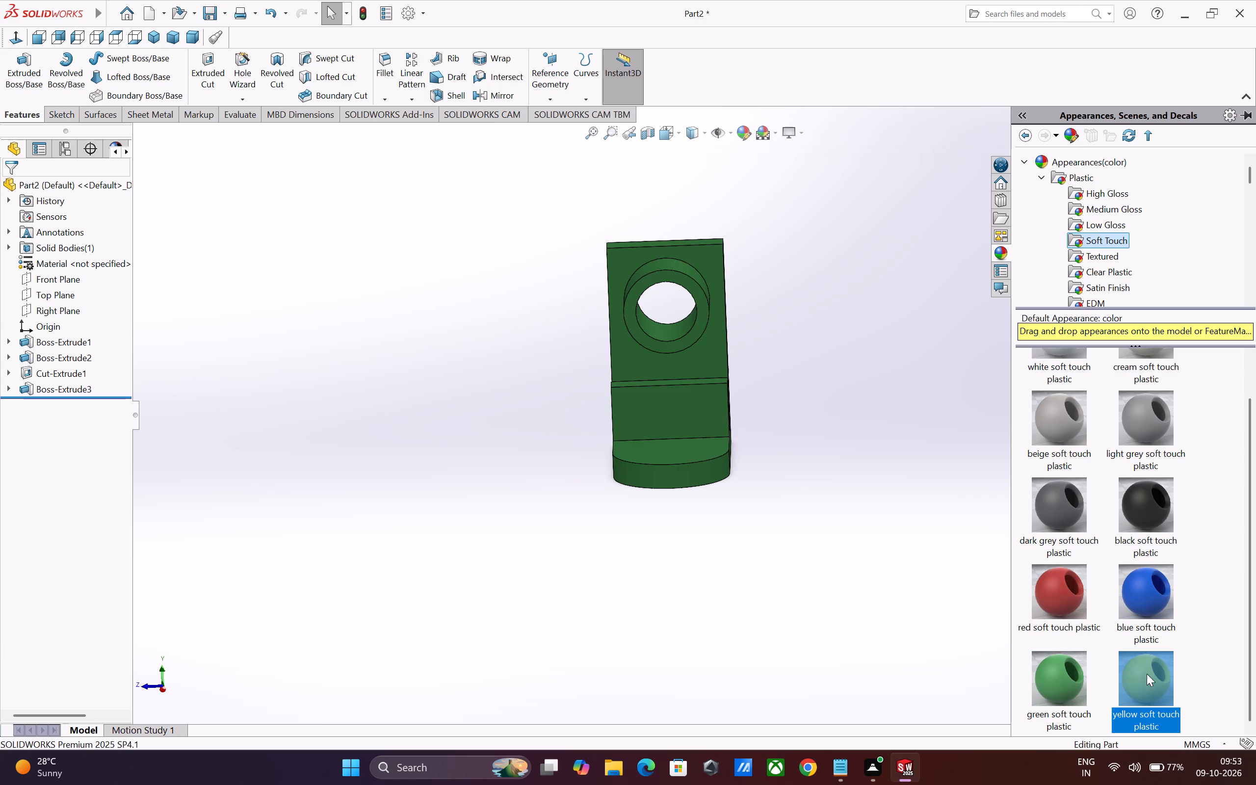
{"action": "left_click", "coordinate": [1147, 674]}
{"action": "middle_click_drag", "start_coordinate": [668, 572], "coordinate": [593, 656]}
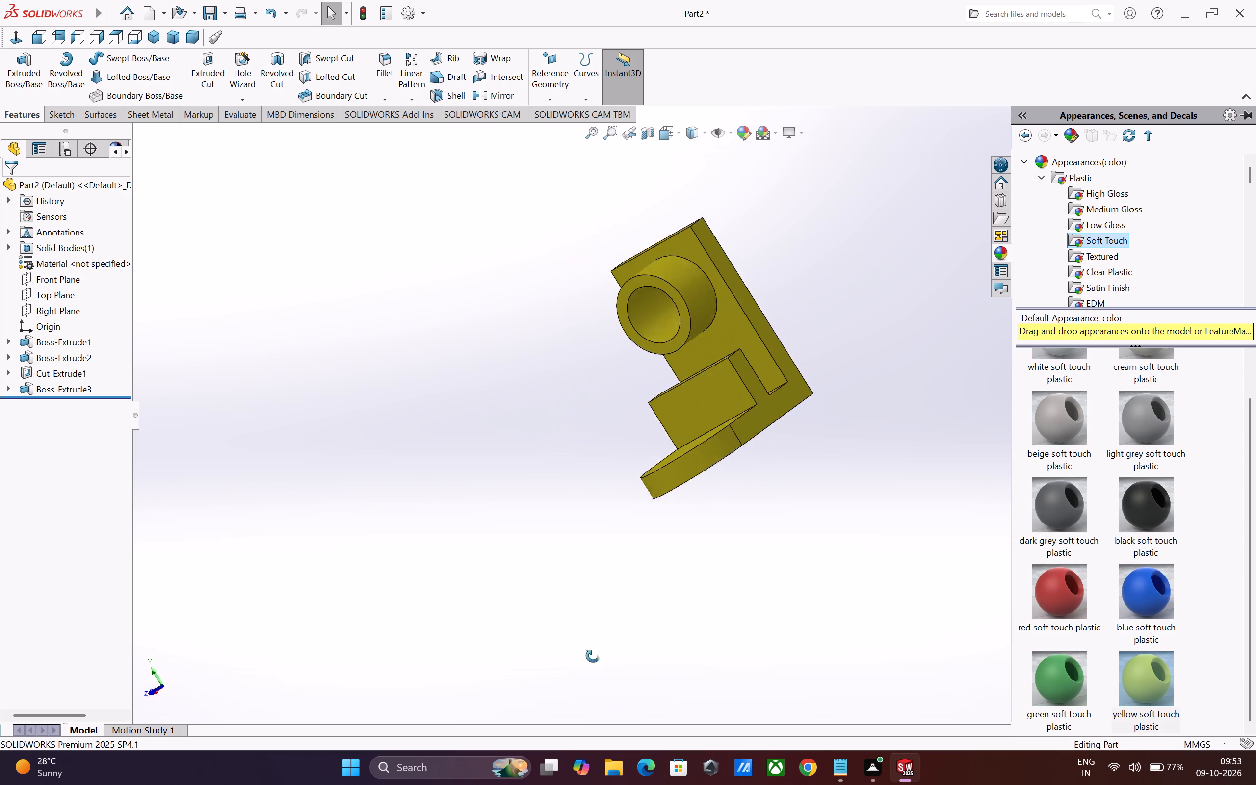
{"action": "middle_click_drag", "start_coordinate": [593, 656], "coordinate": [765, 392]}
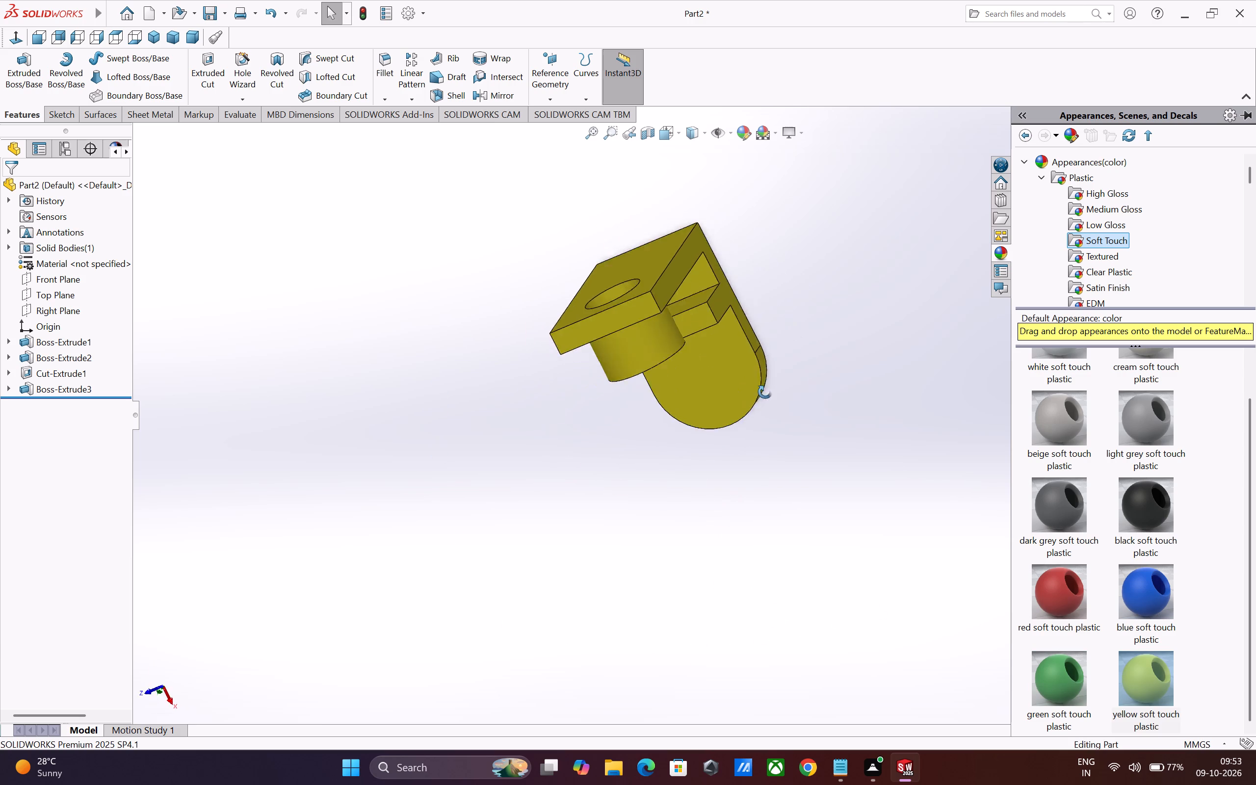
{"action": "middle_click_drag", "start_coordinate": [765, 392], "coordinate": [802, 238]}
{"action": "middle_click_drag", "start_coordinate": [722, 550], "coordinate": [803, 407]}
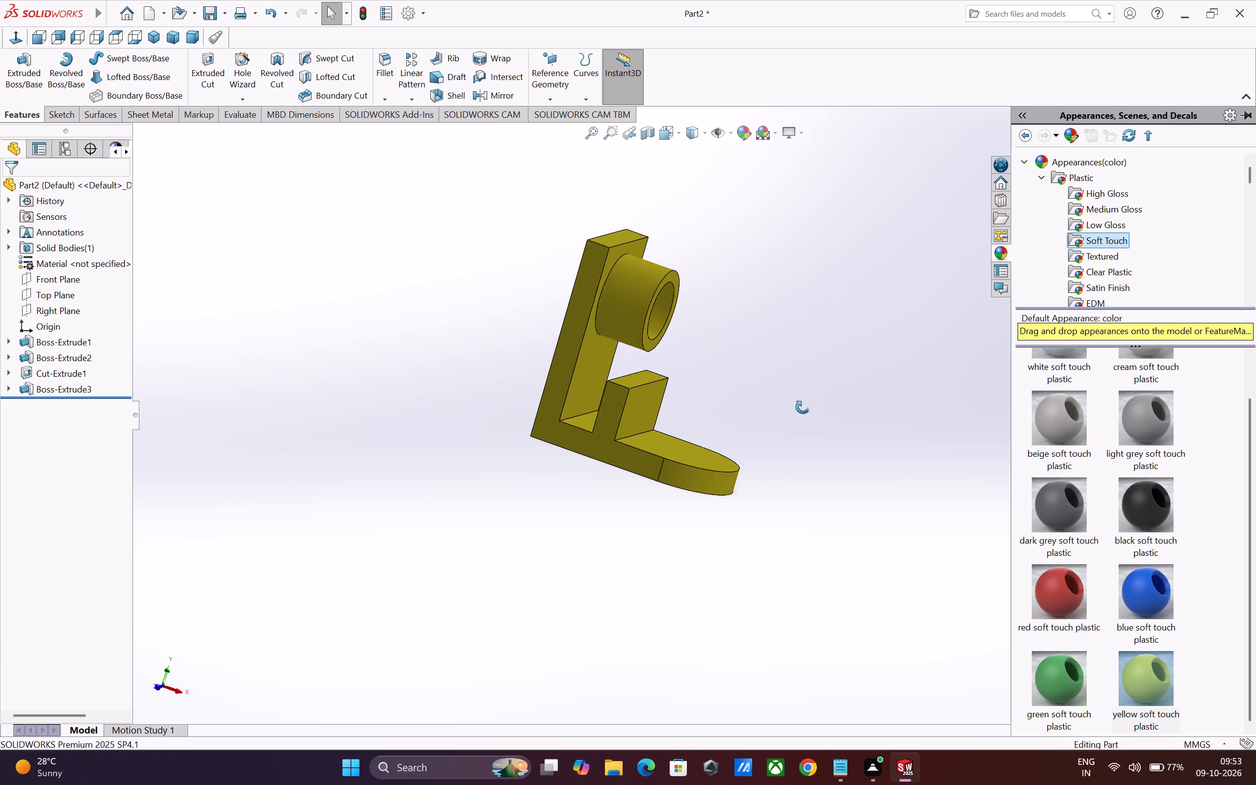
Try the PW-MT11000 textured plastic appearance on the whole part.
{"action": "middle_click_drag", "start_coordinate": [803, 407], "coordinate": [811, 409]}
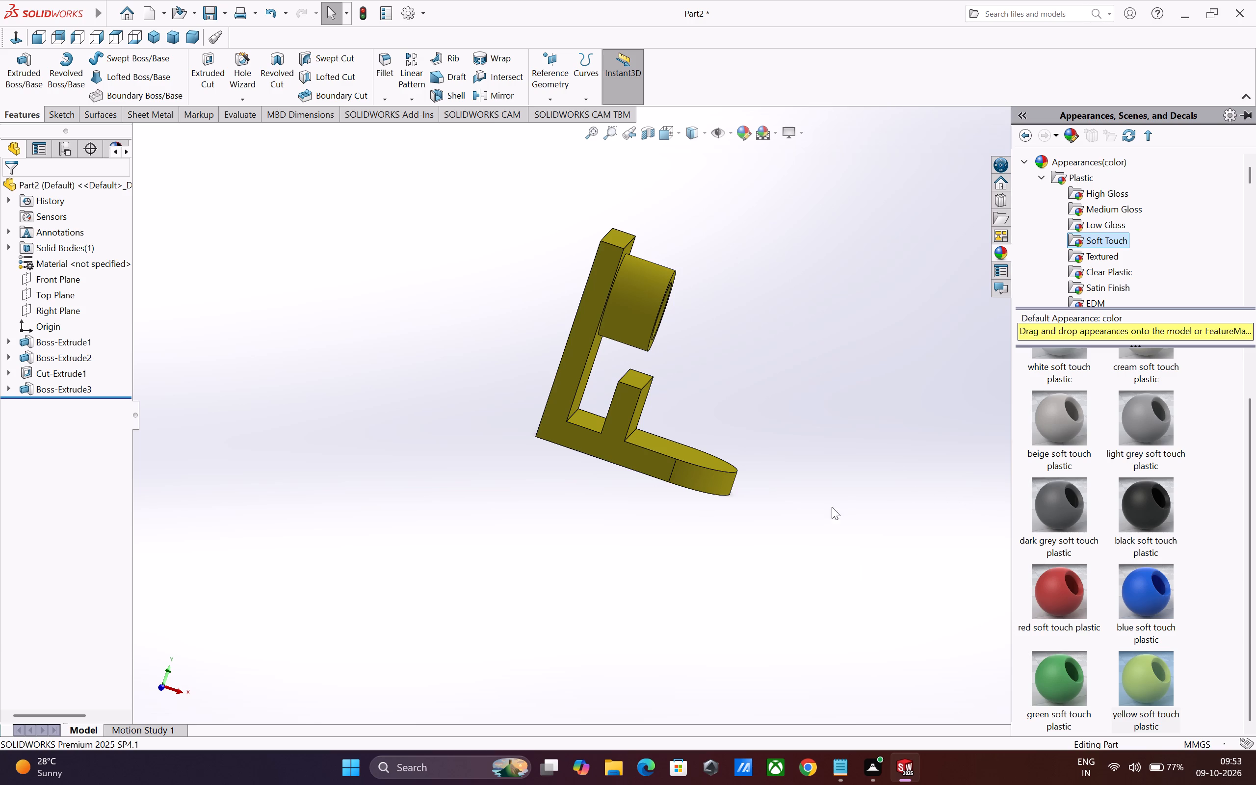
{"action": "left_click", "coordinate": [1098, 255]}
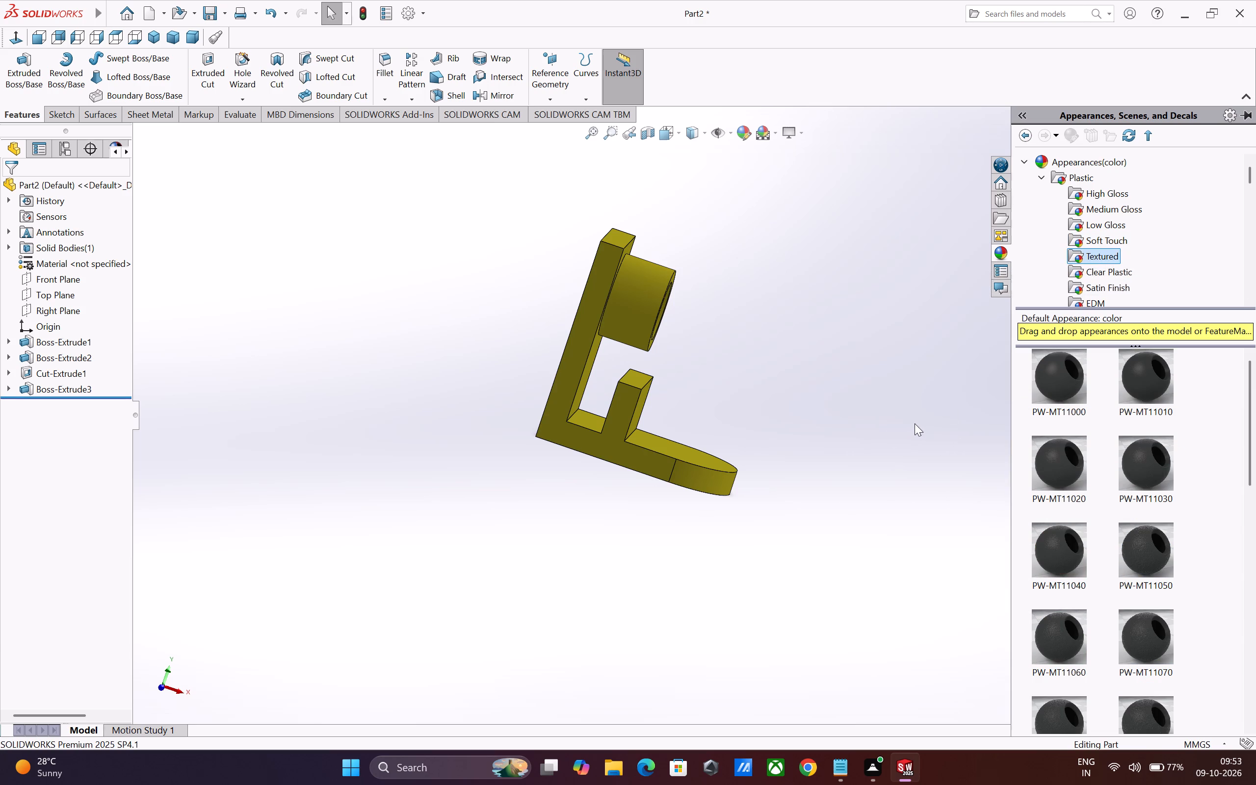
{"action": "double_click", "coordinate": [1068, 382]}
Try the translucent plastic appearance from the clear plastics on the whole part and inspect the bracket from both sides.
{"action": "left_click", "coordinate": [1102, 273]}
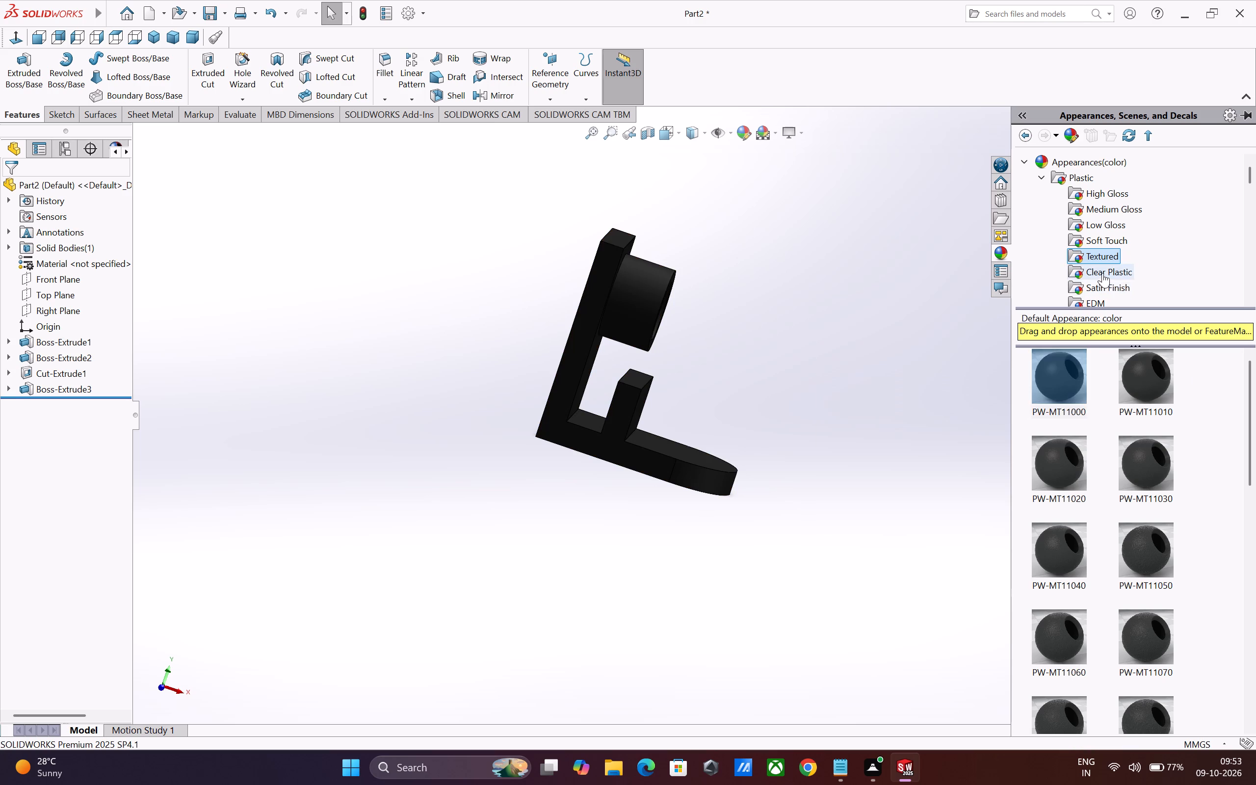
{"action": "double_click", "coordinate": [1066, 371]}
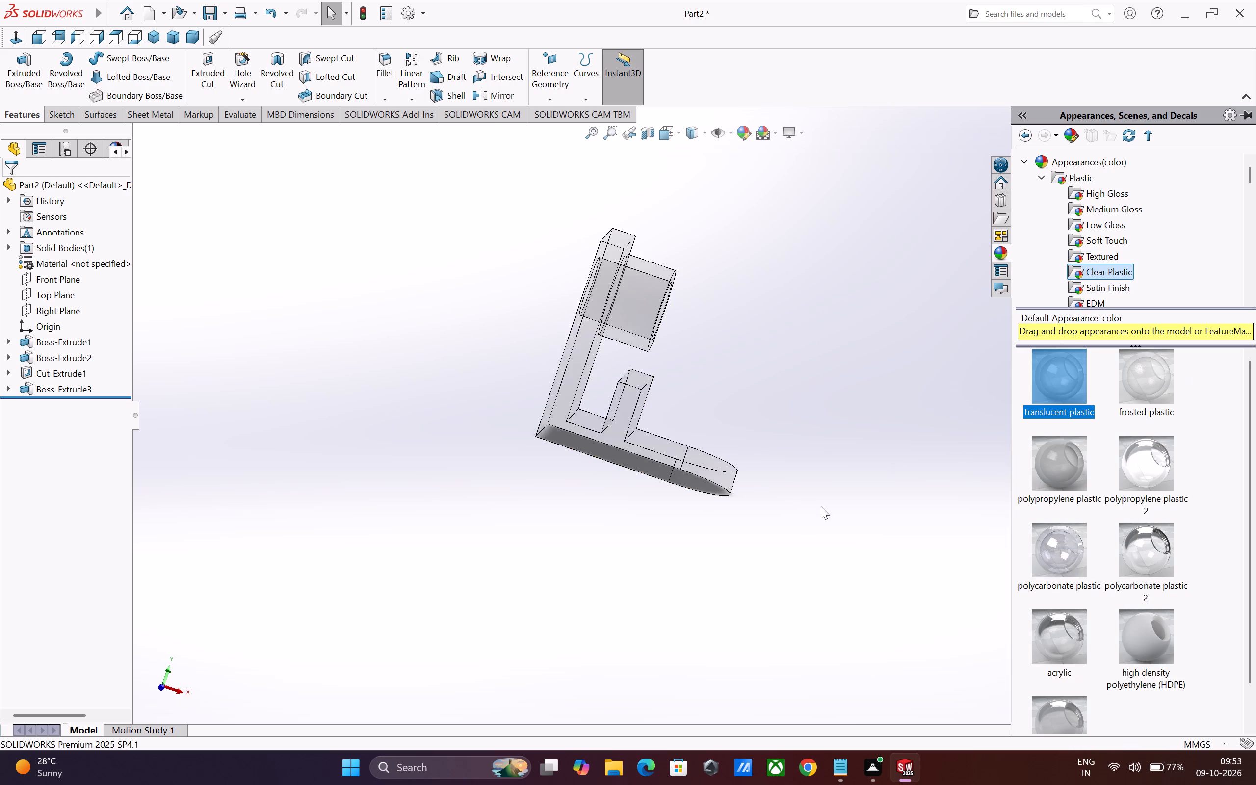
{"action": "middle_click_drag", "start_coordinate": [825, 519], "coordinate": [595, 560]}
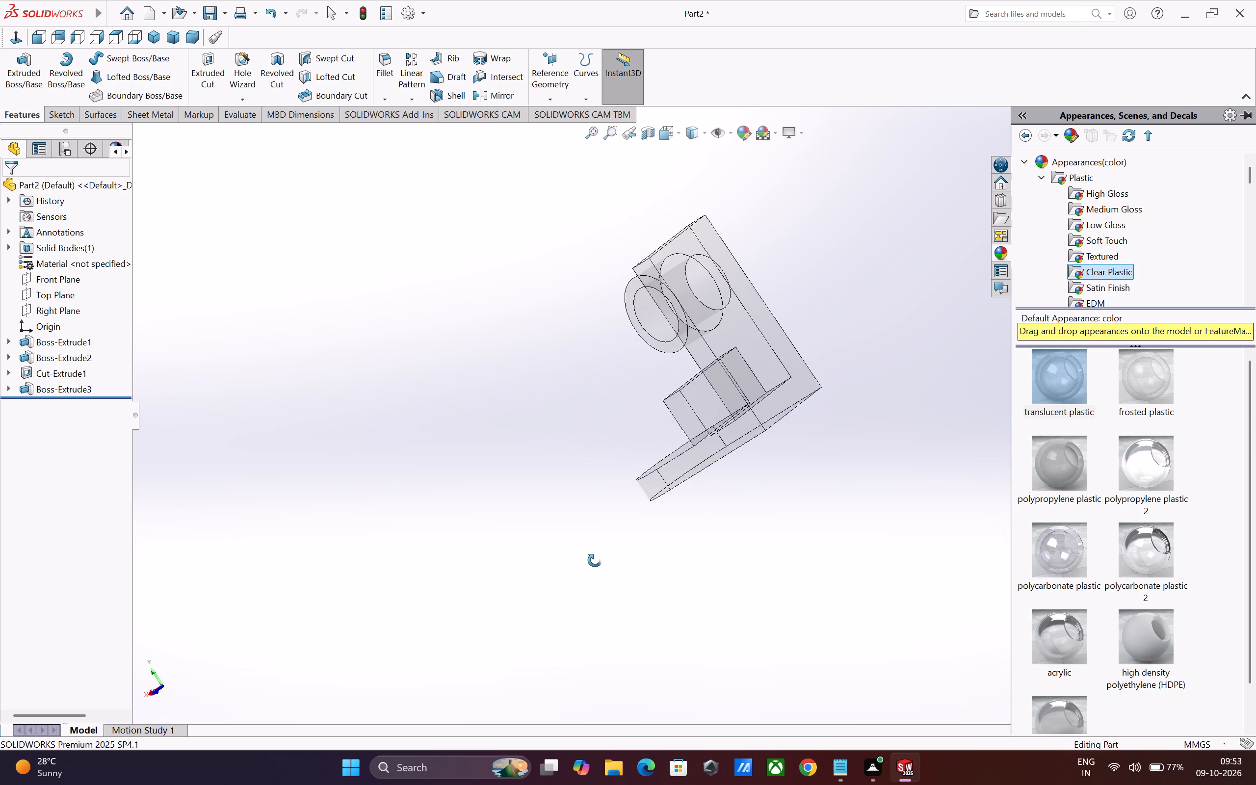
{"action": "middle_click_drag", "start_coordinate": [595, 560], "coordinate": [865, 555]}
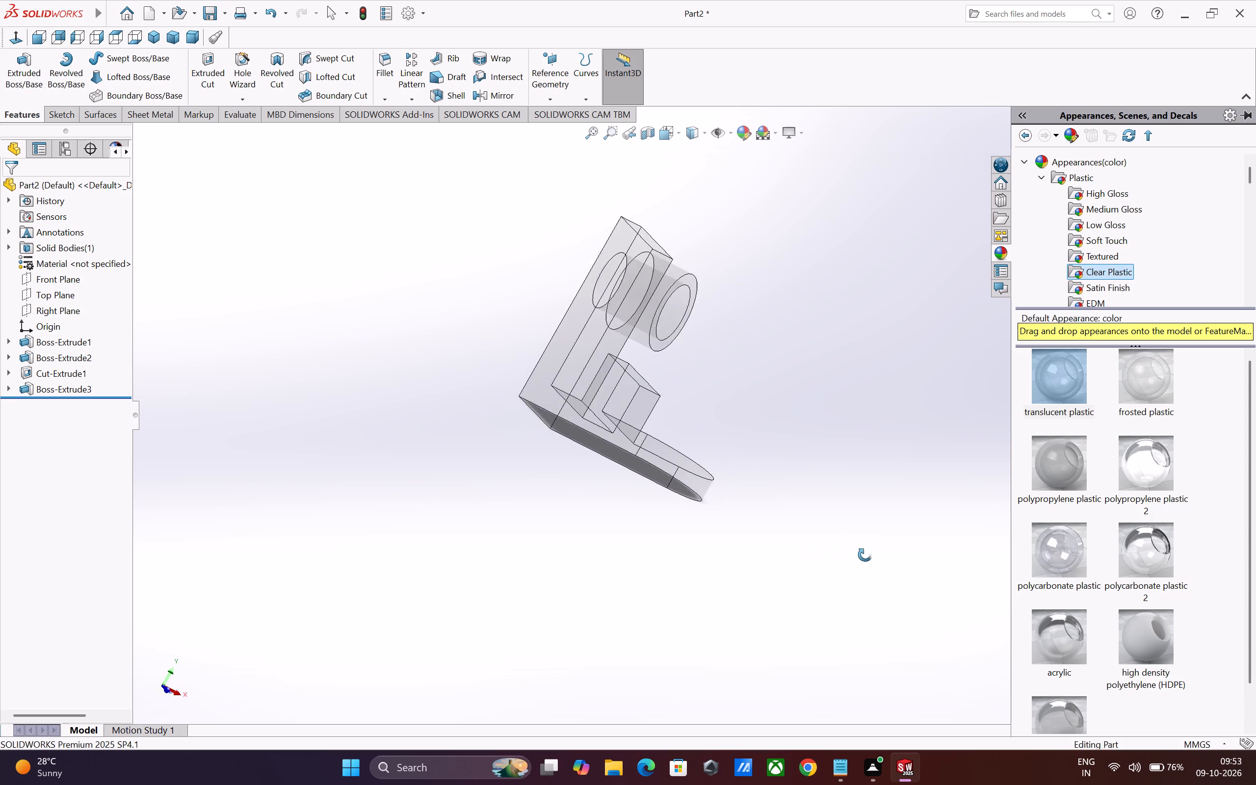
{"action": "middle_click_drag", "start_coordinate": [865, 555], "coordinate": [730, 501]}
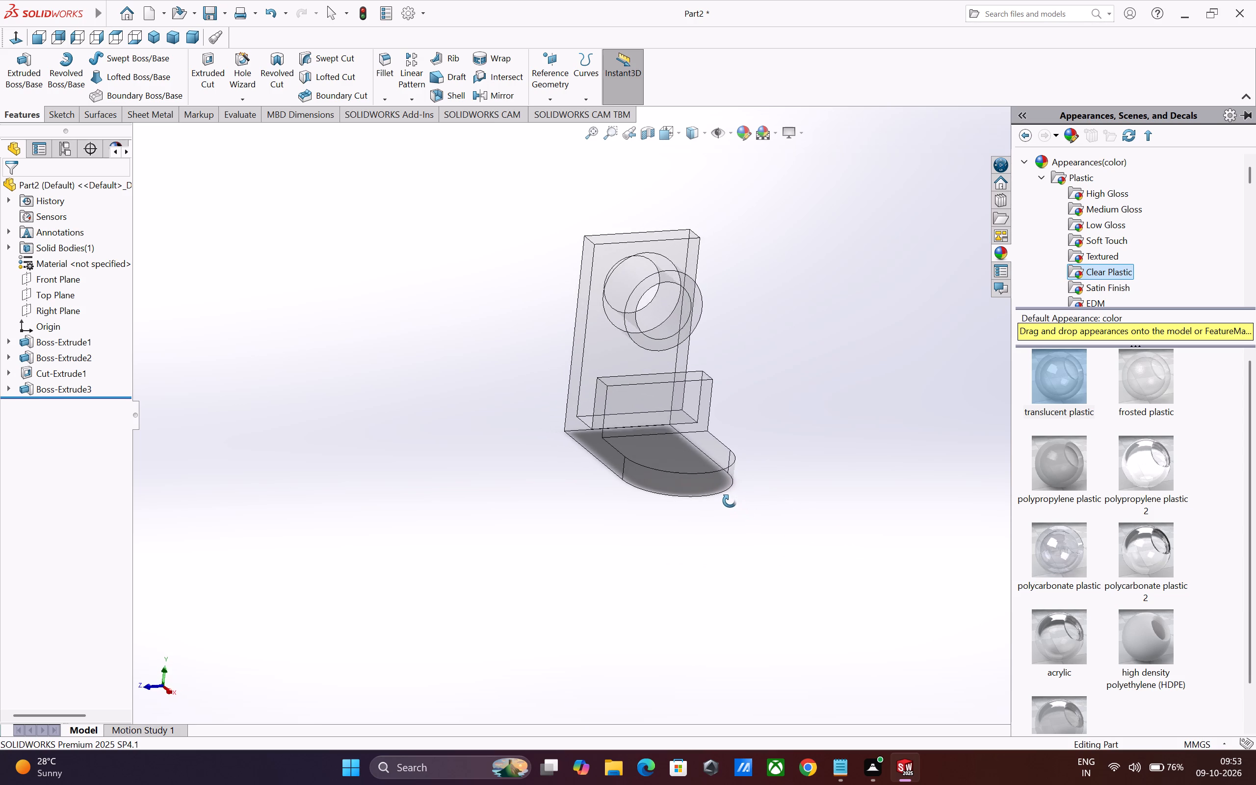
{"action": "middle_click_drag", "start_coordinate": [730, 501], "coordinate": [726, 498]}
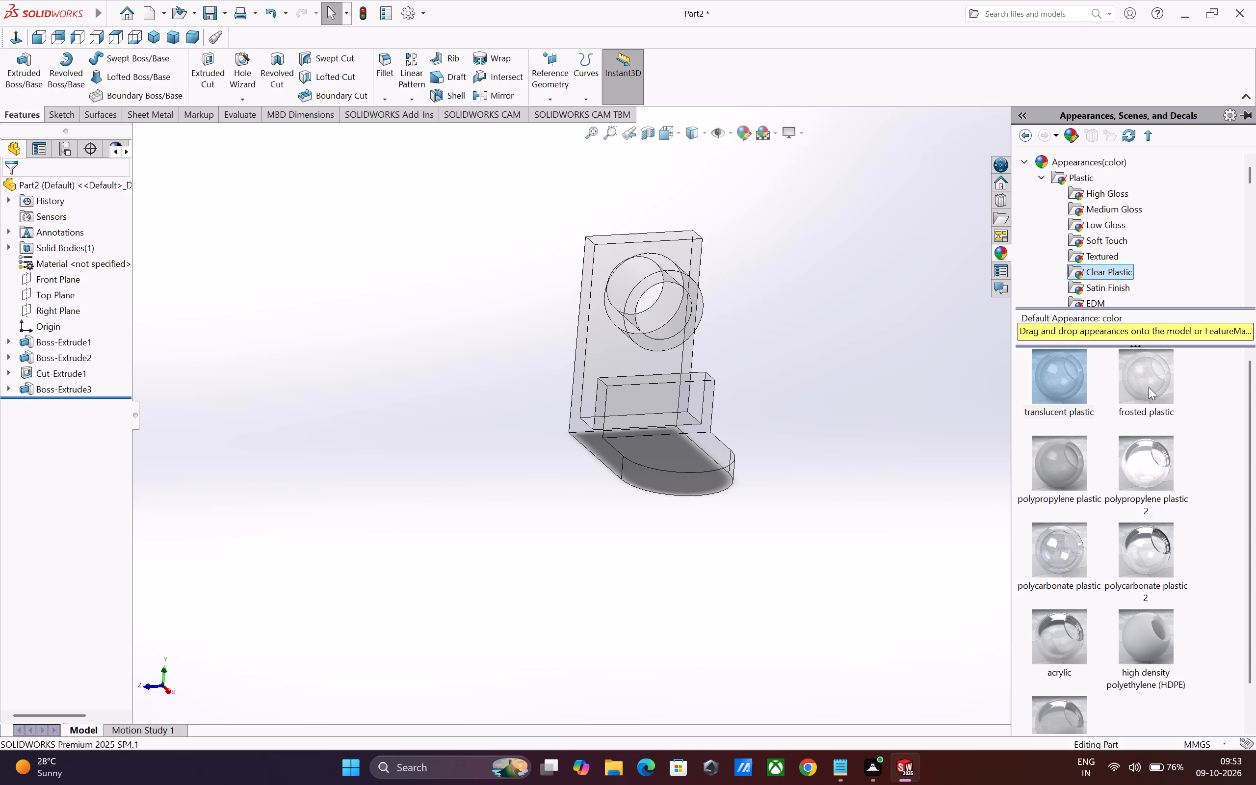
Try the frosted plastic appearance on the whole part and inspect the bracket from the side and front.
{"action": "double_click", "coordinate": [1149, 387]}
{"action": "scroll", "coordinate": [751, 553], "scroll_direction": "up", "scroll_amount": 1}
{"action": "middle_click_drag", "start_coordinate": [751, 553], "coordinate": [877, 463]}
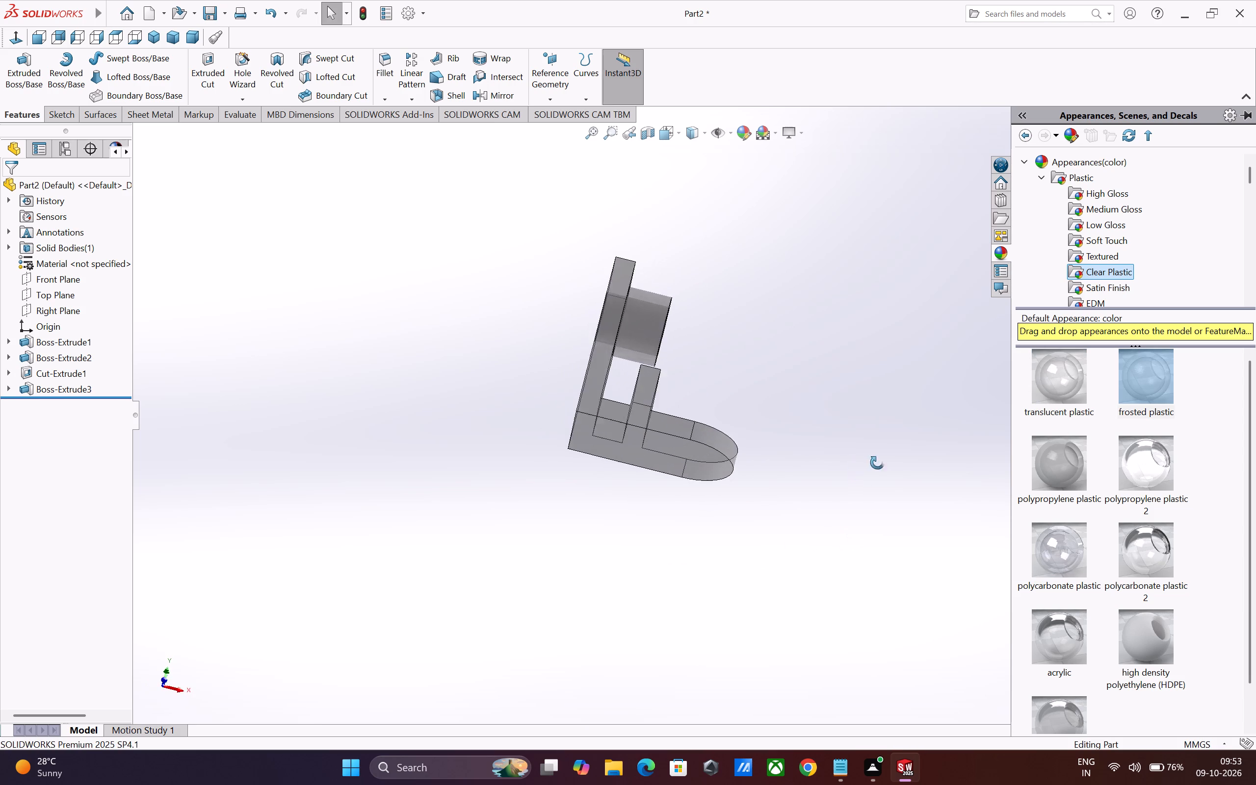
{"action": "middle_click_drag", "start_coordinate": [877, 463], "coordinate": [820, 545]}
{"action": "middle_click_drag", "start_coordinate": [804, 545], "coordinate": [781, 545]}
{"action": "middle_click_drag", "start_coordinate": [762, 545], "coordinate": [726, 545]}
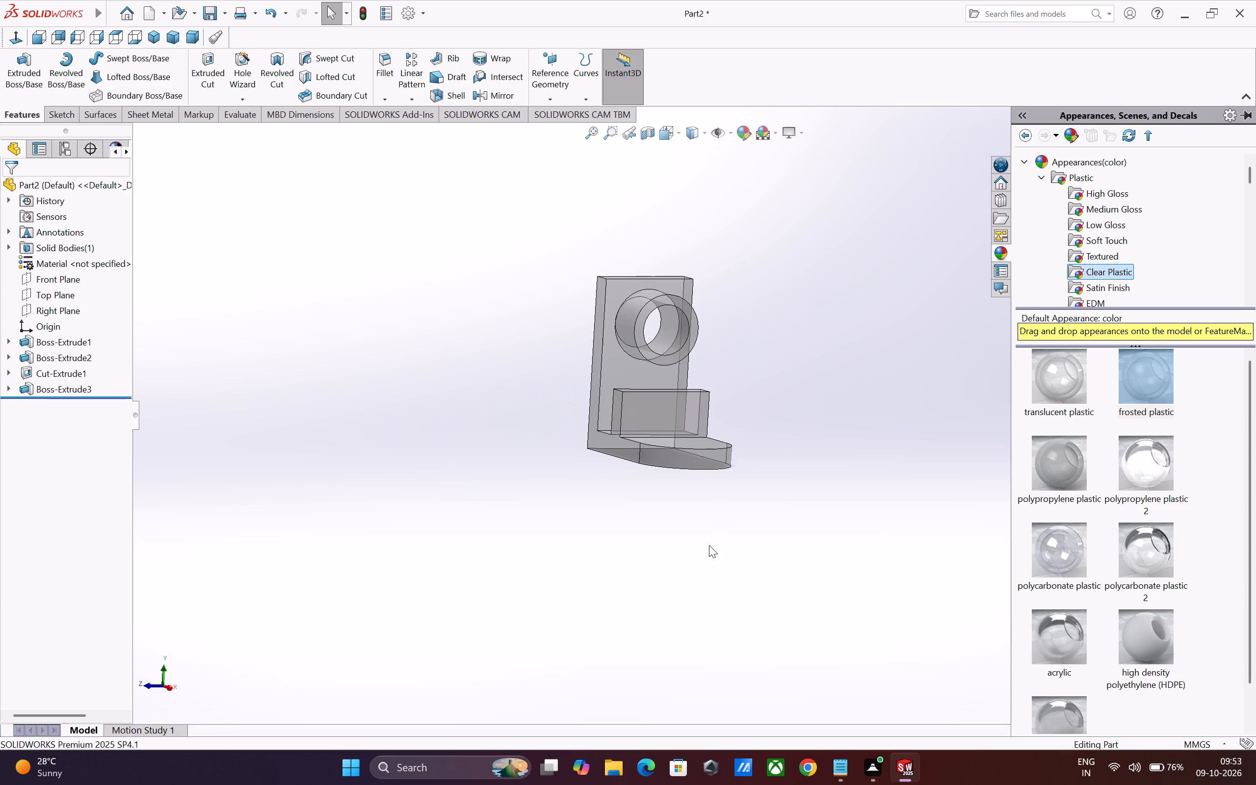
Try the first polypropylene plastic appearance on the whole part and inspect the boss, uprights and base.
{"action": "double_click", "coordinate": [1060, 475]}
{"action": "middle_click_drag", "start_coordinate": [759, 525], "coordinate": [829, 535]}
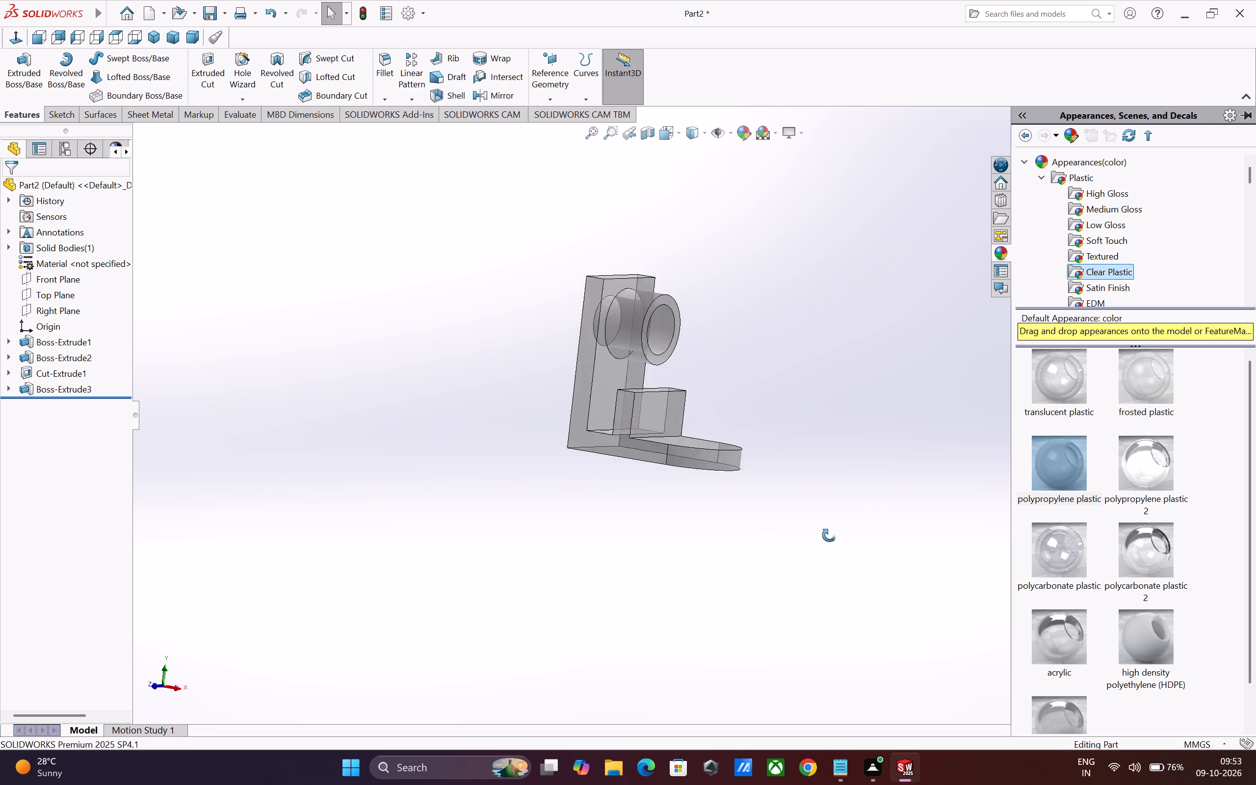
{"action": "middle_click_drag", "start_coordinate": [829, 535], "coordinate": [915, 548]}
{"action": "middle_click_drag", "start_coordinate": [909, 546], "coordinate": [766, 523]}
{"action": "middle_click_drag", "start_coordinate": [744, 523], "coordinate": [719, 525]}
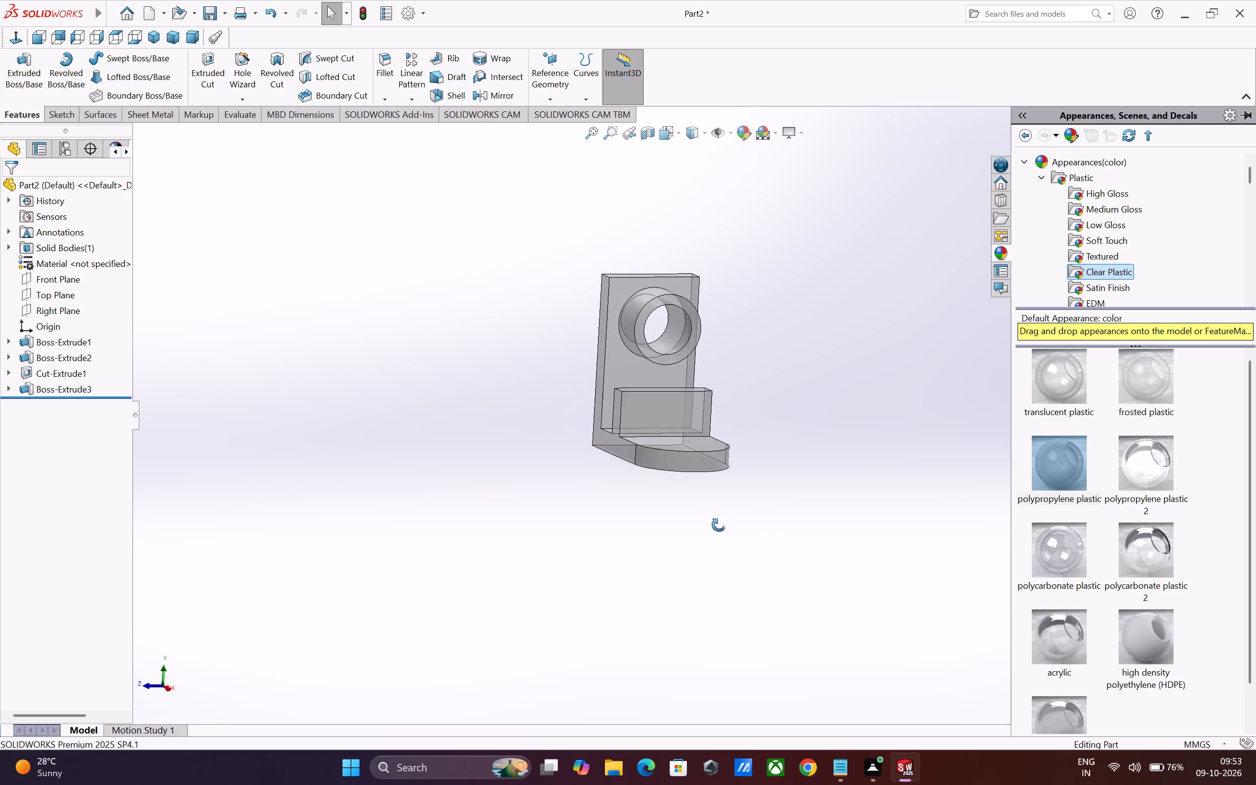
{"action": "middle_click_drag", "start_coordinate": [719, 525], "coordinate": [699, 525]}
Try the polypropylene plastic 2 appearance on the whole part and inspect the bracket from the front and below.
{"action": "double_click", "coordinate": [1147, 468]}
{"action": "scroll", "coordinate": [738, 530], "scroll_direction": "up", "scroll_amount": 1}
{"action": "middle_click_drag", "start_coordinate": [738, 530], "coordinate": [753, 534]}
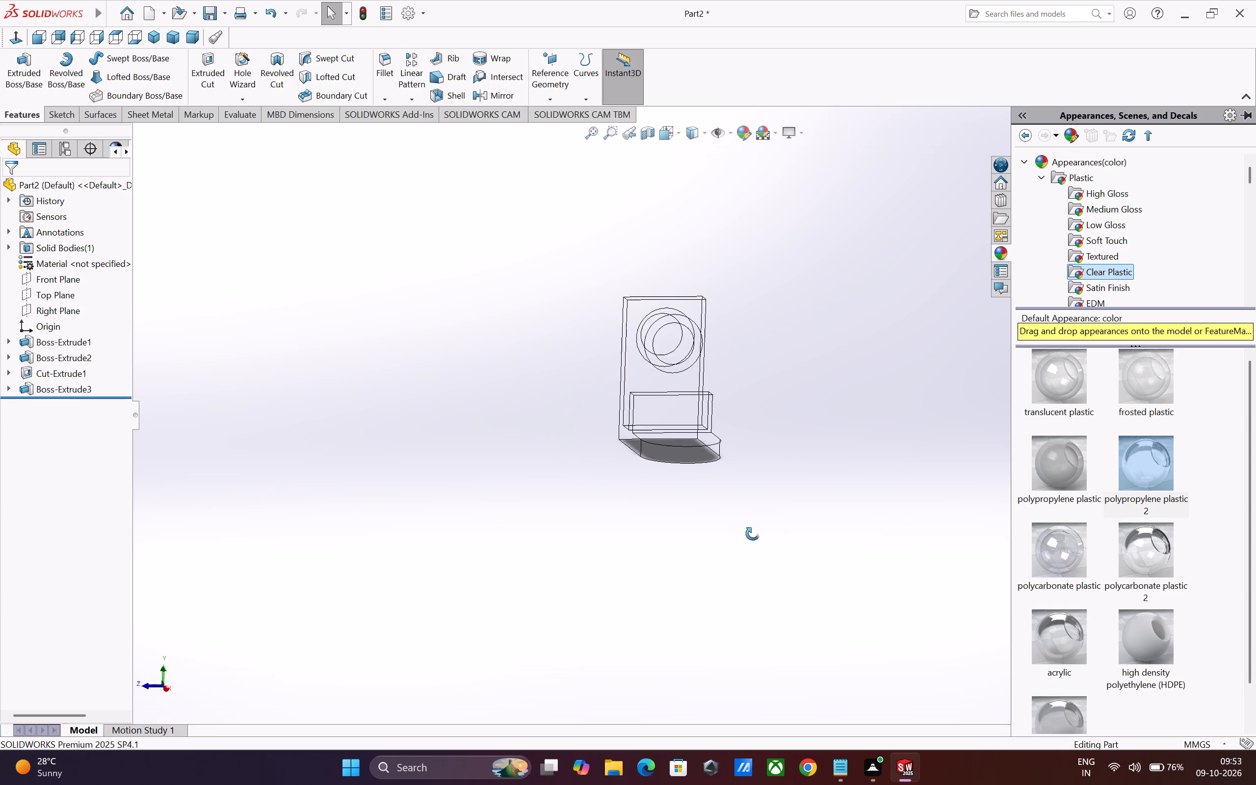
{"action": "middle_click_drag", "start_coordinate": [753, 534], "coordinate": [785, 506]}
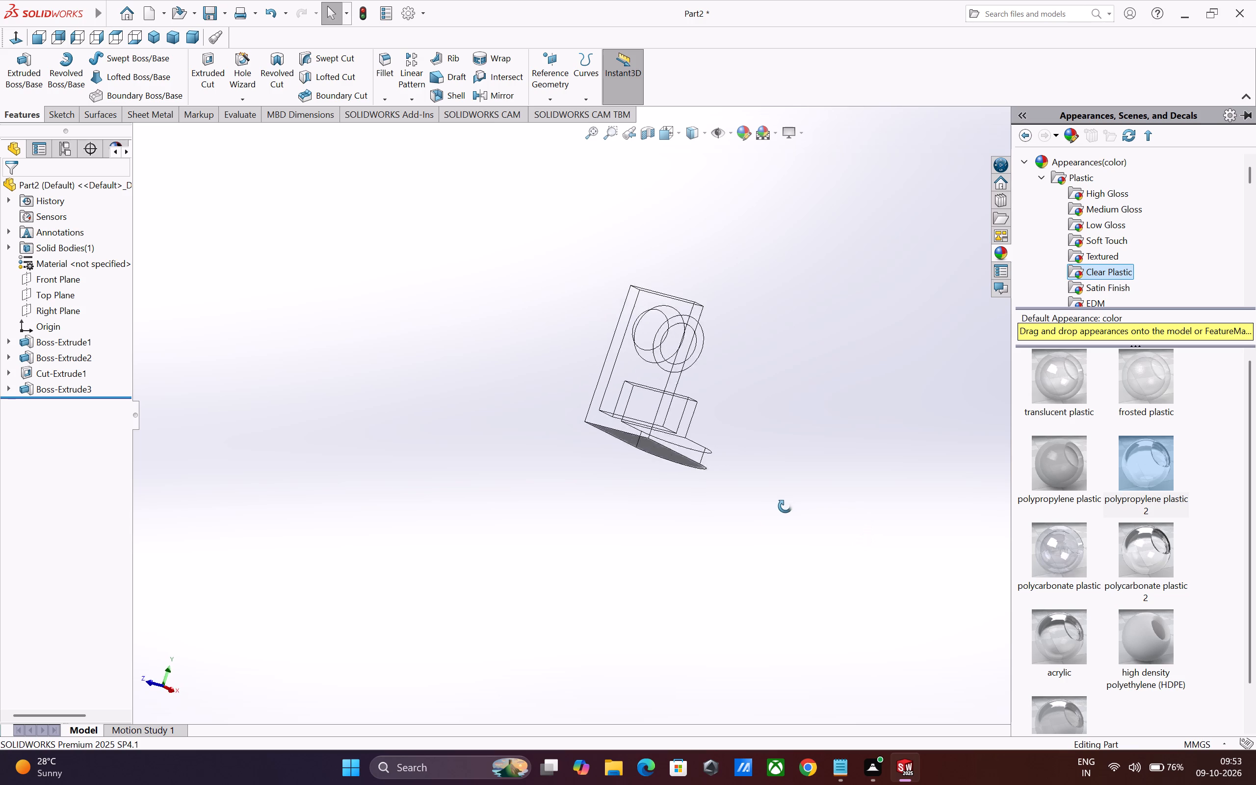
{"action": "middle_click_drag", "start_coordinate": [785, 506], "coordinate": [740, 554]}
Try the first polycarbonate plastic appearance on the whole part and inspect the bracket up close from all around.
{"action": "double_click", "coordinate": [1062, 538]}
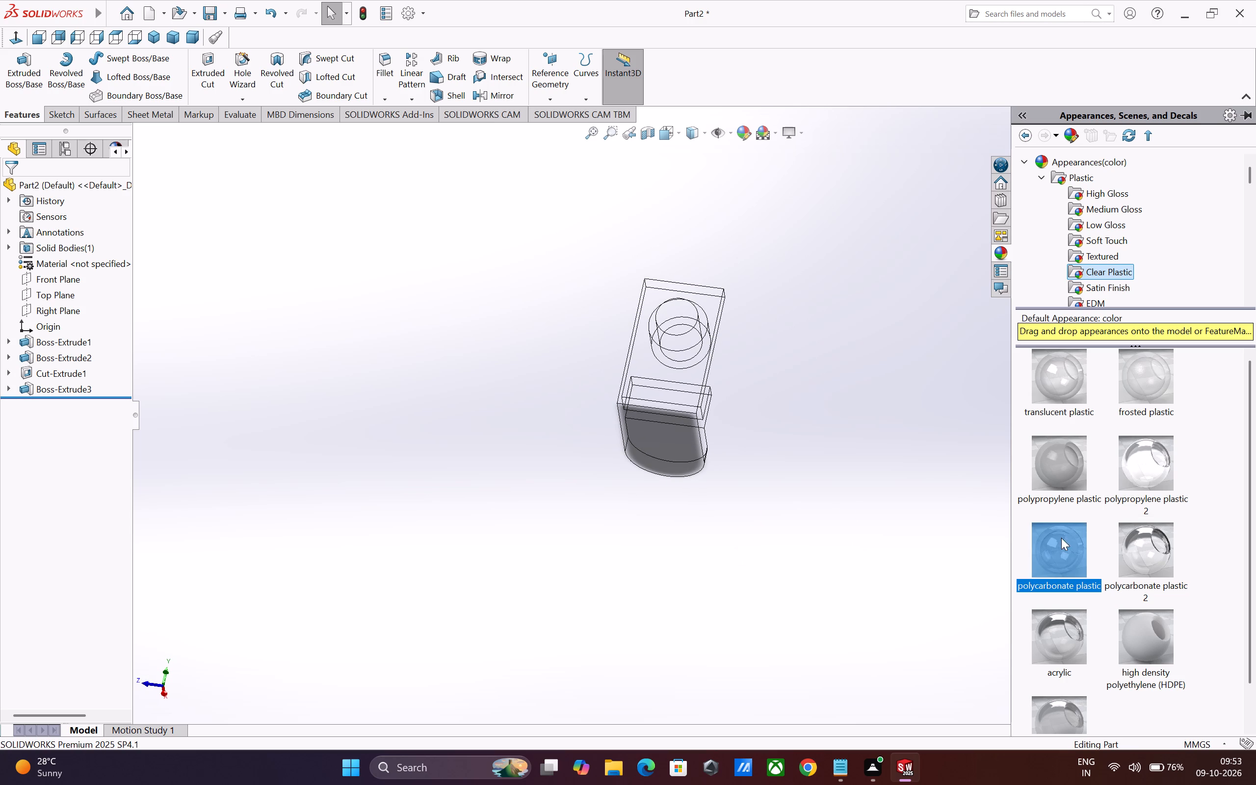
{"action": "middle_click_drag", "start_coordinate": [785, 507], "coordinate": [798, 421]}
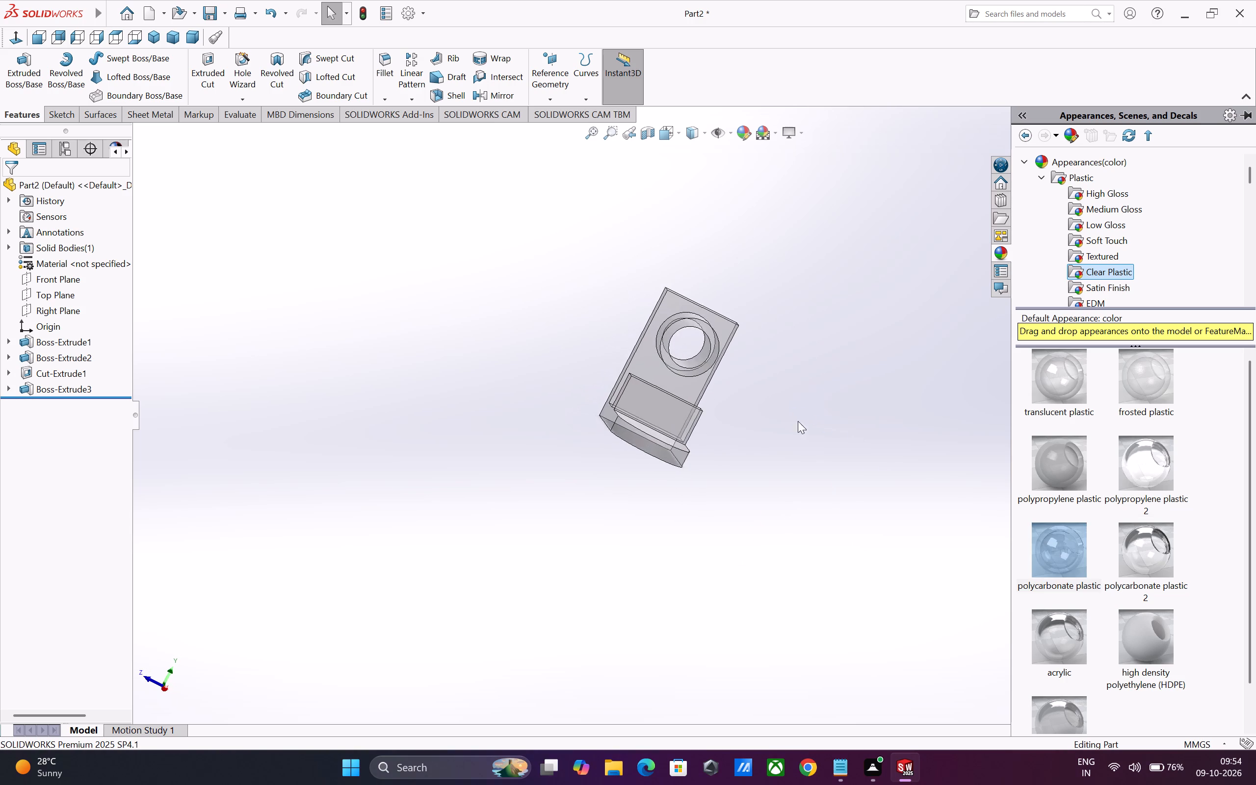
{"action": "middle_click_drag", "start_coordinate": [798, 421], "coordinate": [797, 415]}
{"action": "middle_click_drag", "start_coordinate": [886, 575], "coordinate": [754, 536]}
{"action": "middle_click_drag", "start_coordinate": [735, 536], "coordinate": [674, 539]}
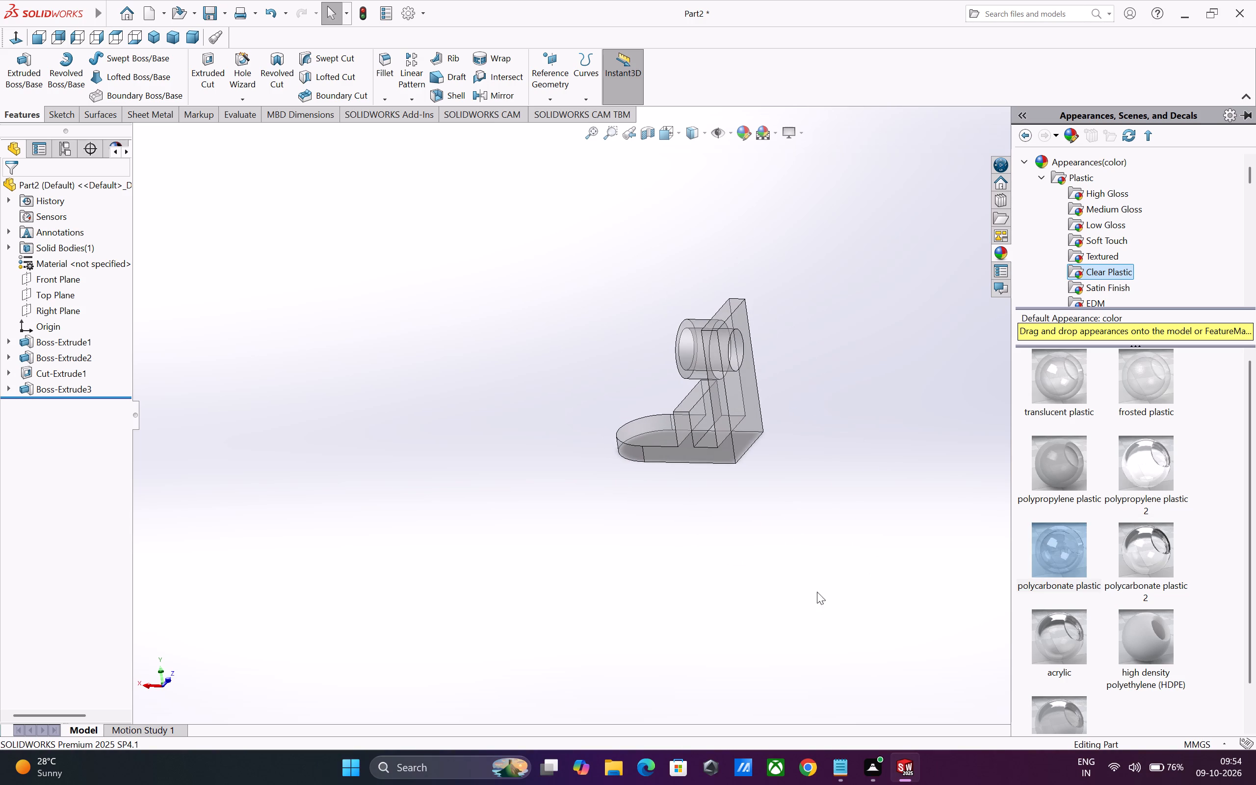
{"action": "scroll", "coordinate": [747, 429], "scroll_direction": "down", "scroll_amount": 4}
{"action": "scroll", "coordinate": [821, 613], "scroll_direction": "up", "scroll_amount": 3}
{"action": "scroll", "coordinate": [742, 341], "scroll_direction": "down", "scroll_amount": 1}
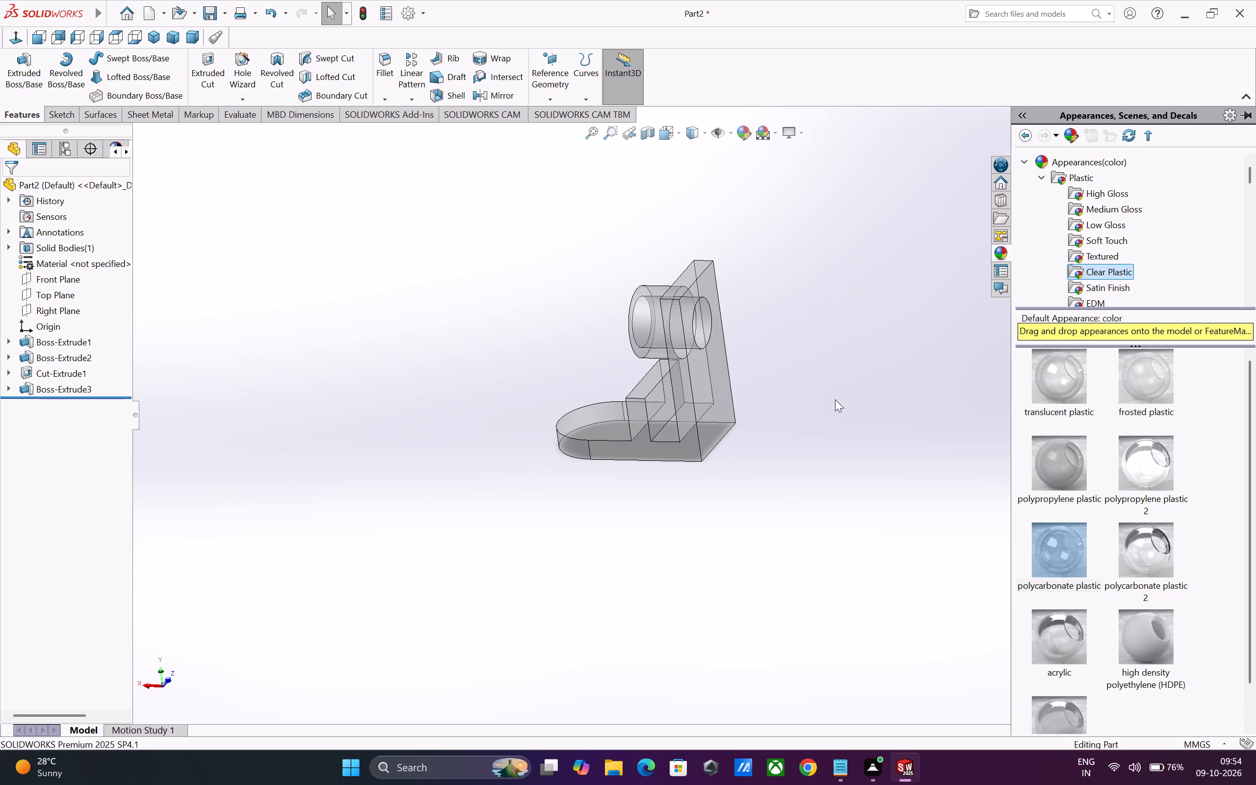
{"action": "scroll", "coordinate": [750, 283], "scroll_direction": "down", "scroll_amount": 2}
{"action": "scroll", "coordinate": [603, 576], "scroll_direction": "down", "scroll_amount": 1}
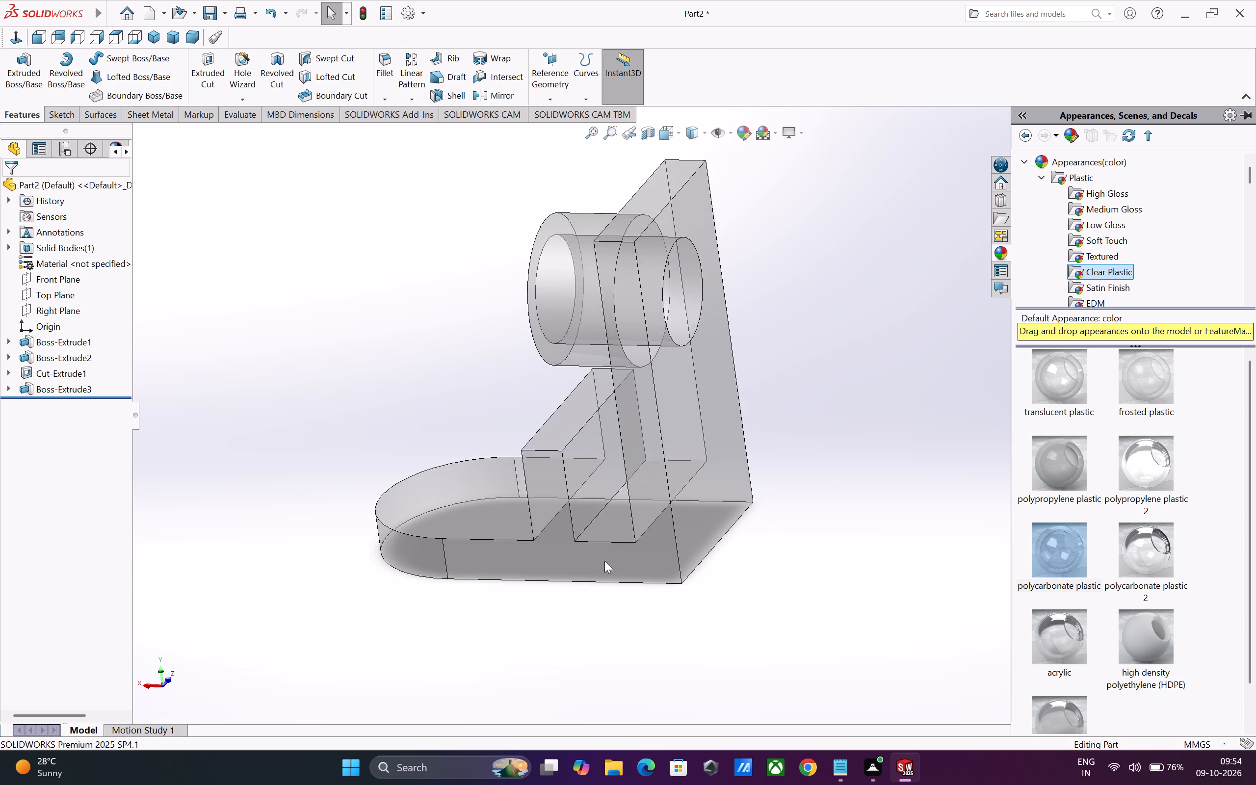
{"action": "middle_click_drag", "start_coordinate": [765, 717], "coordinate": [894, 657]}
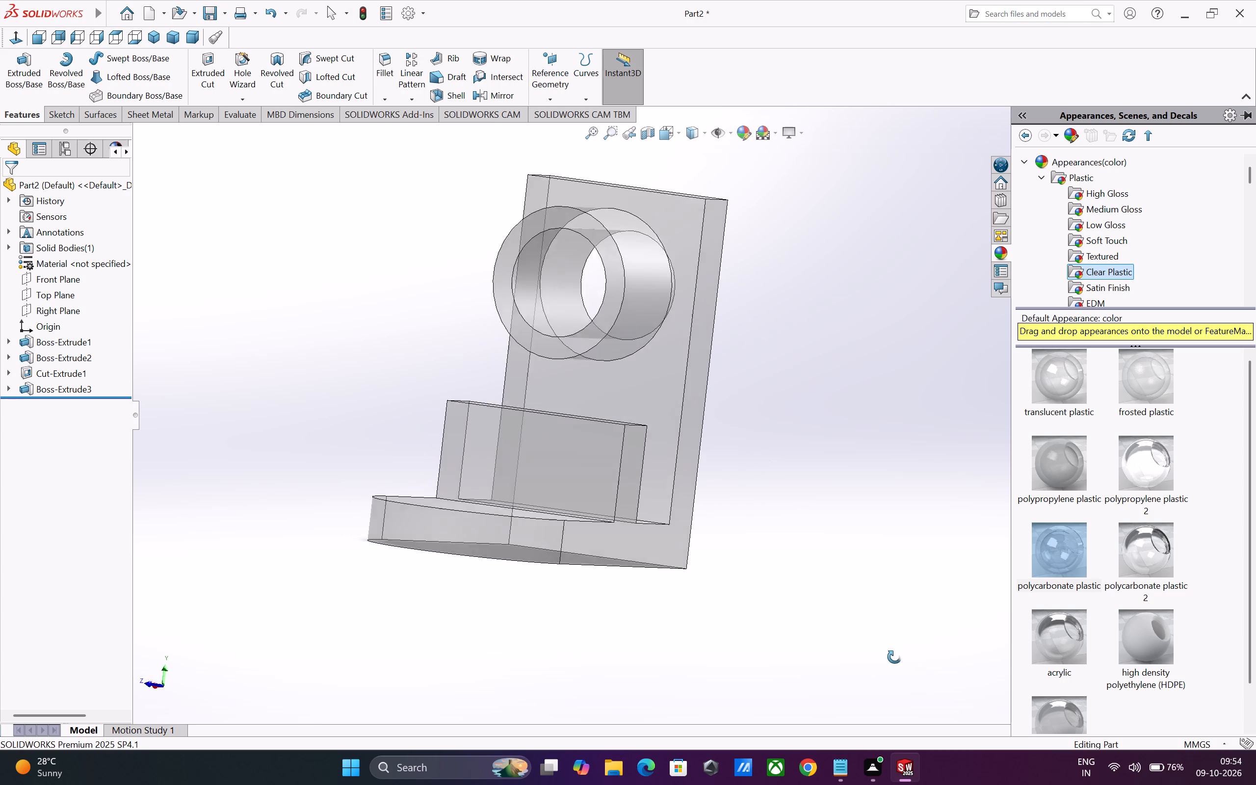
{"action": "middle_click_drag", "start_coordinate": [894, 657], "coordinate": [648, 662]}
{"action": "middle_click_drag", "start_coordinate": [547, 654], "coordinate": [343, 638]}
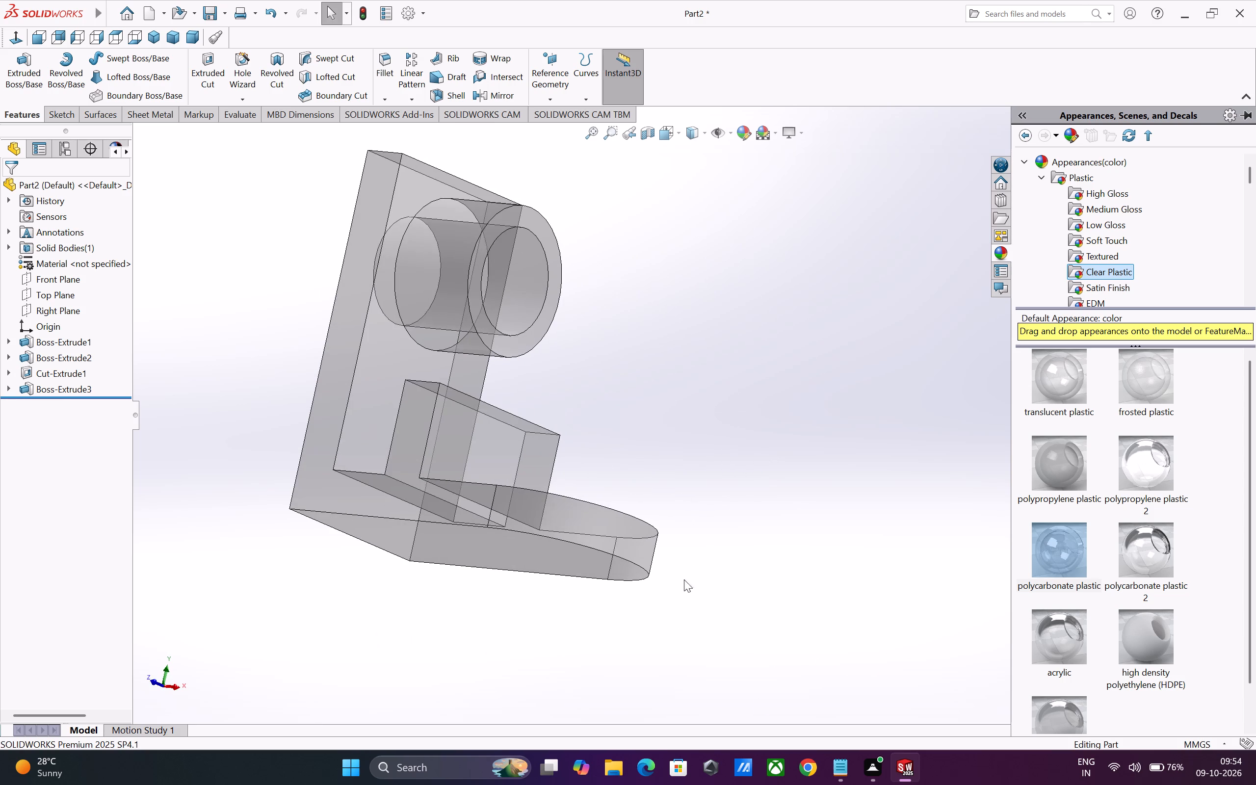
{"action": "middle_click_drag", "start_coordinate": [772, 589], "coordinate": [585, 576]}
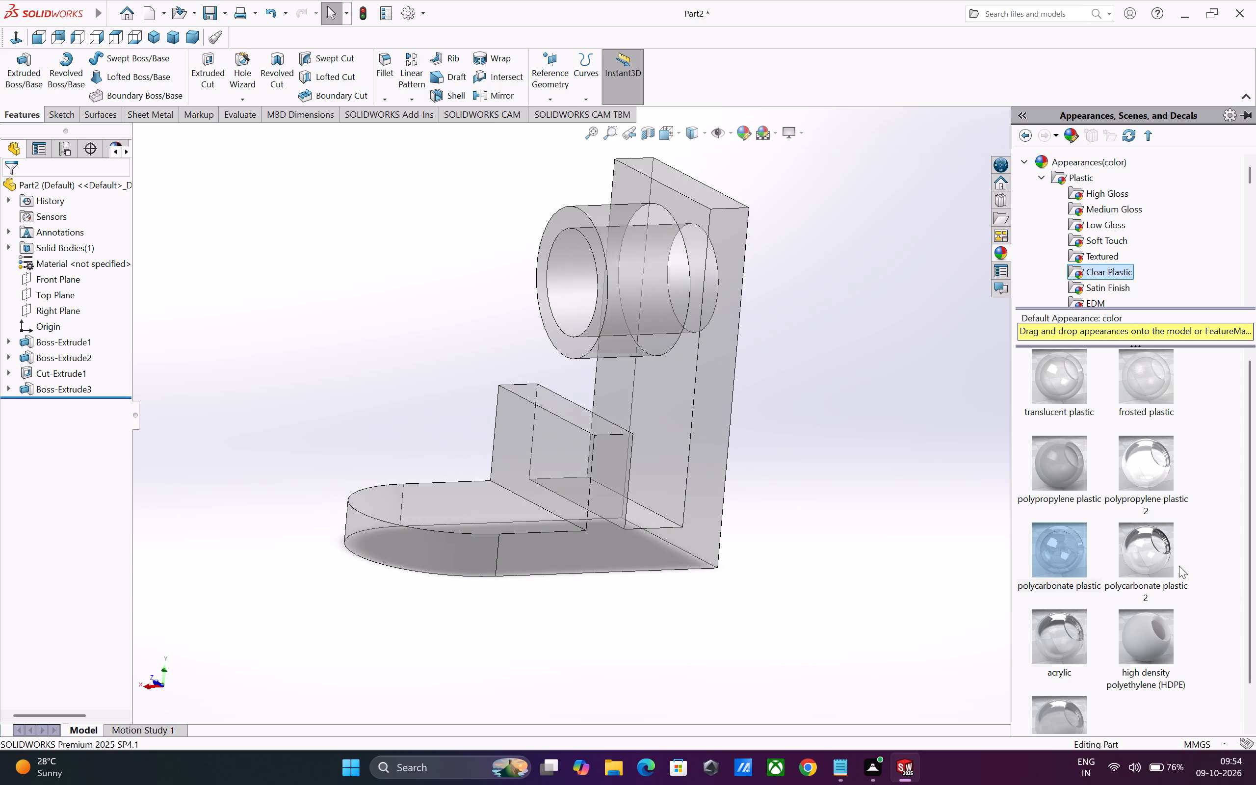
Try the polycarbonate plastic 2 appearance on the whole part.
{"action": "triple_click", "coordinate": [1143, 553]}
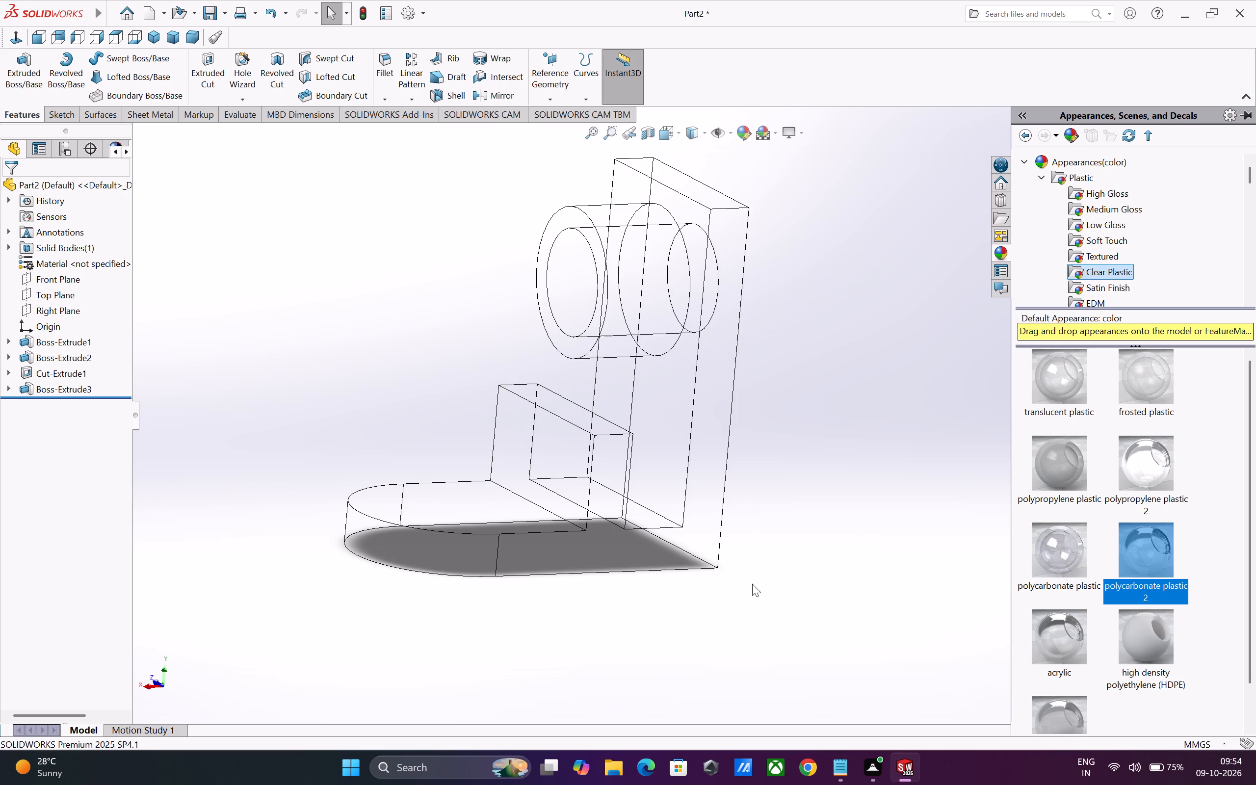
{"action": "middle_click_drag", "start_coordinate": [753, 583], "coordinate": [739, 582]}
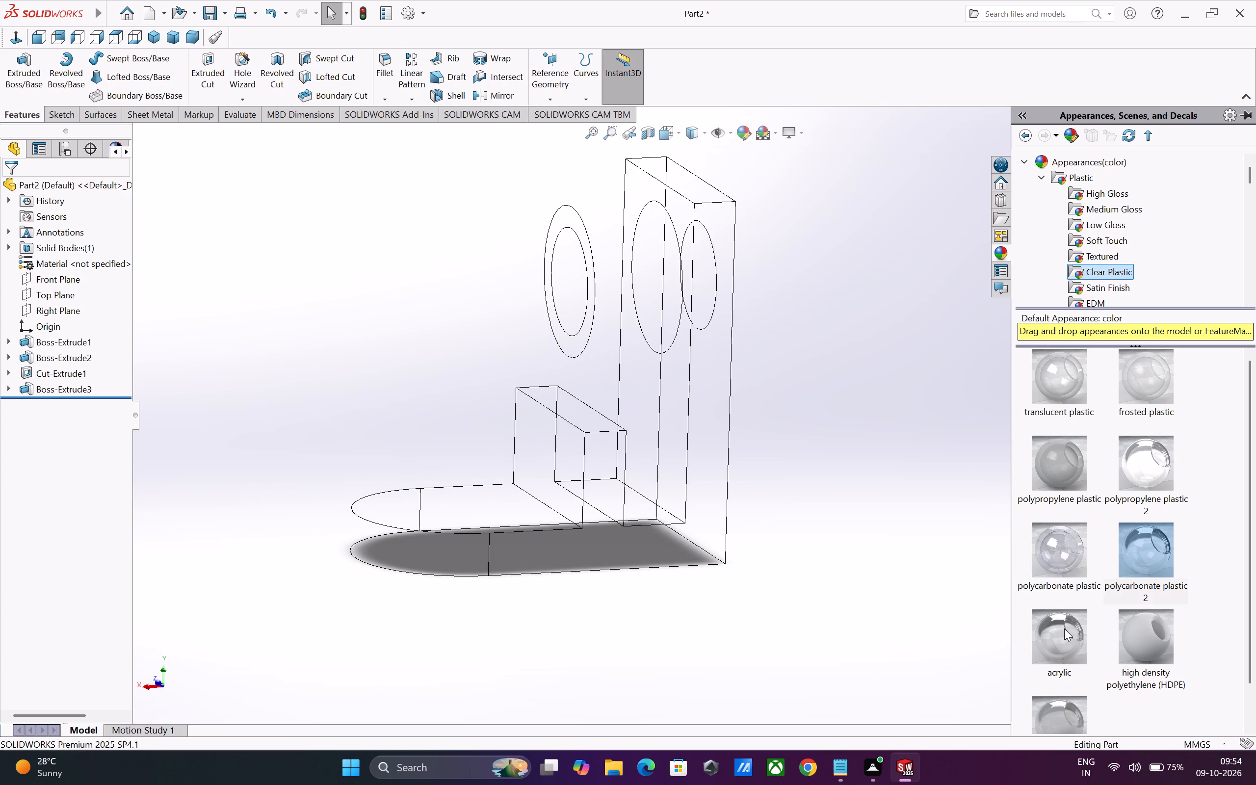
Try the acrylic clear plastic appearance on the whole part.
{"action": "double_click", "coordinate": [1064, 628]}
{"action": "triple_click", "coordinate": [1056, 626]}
Apply the high density polyethylene (HDPE) appearance to the whole part and inspect the bracket from the back, front and sides.
{"action": "double_click", "coordinate": [1133, 633]}
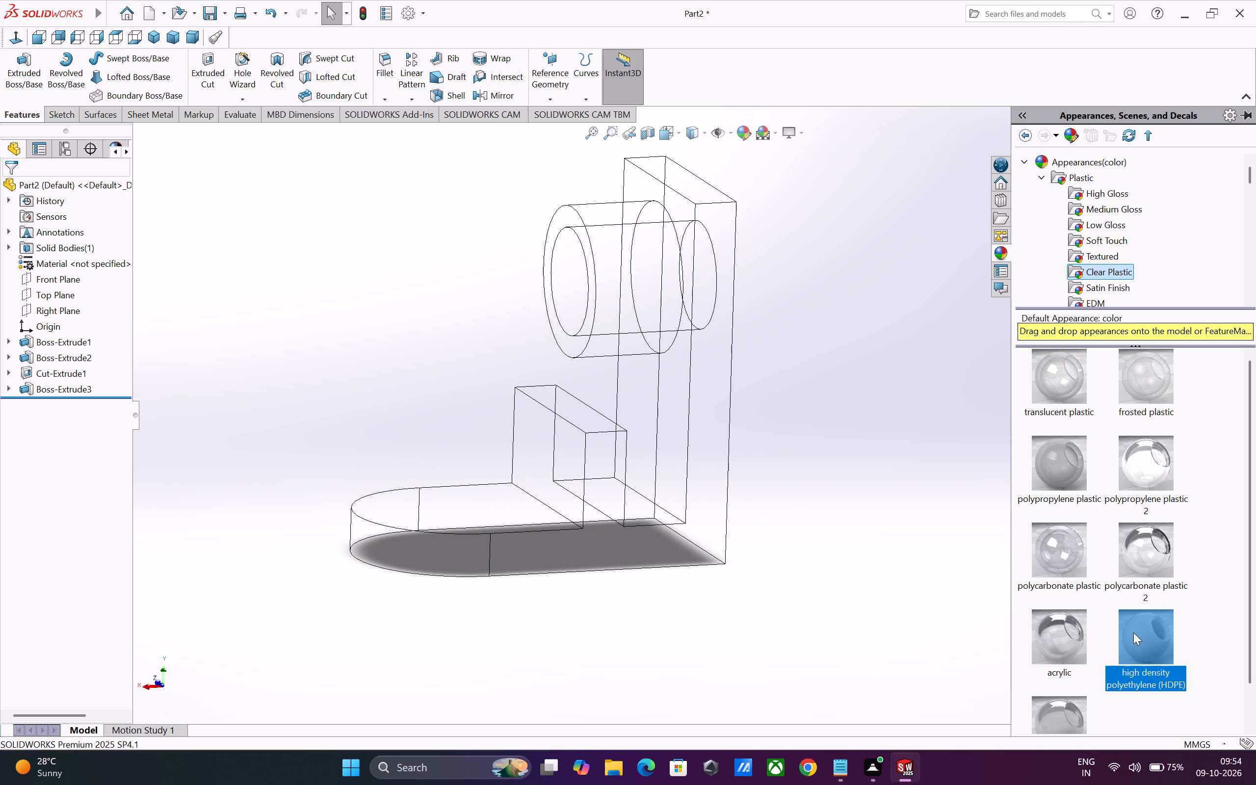
{"action": "middle_click_drag", "start_coordinate": [788, 471], "coordinate": [832, 489]}
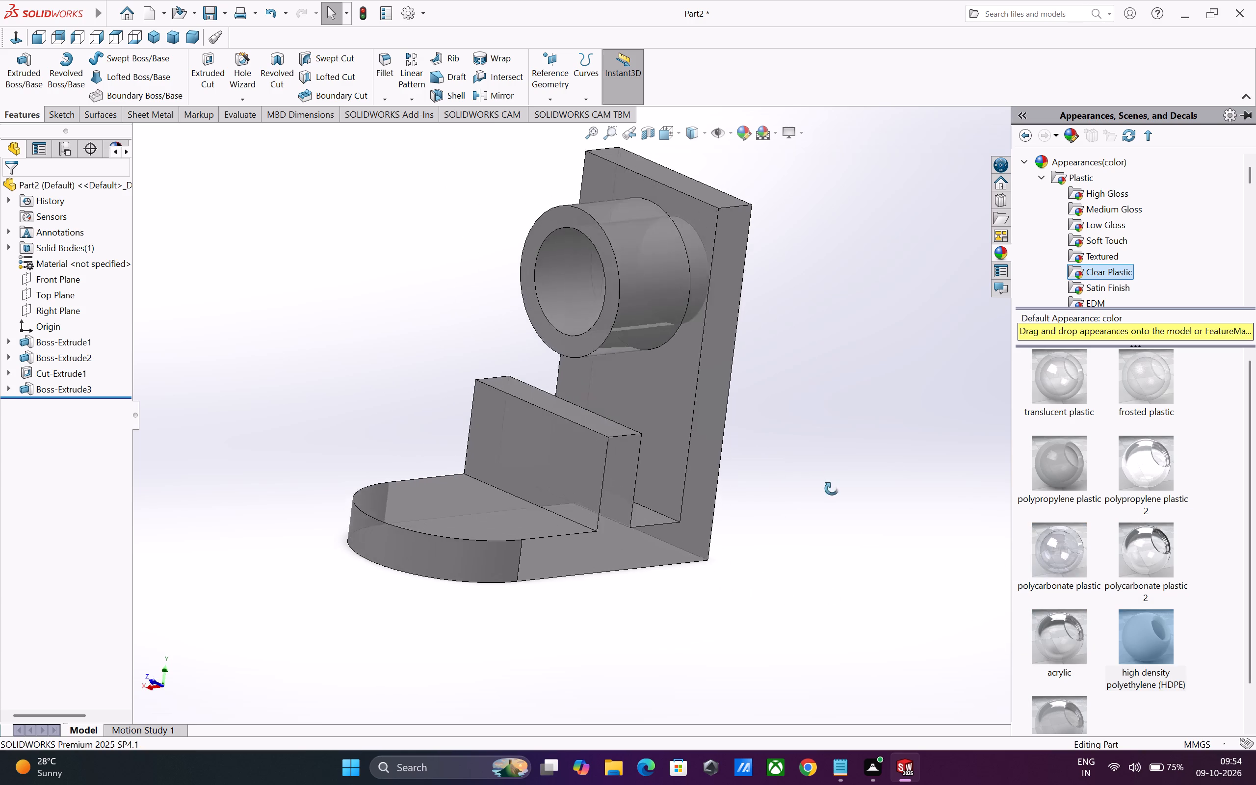
{"action": "middle_click_drag", "start_coordinate": [832, 489], "coordinate": [628, 446]}
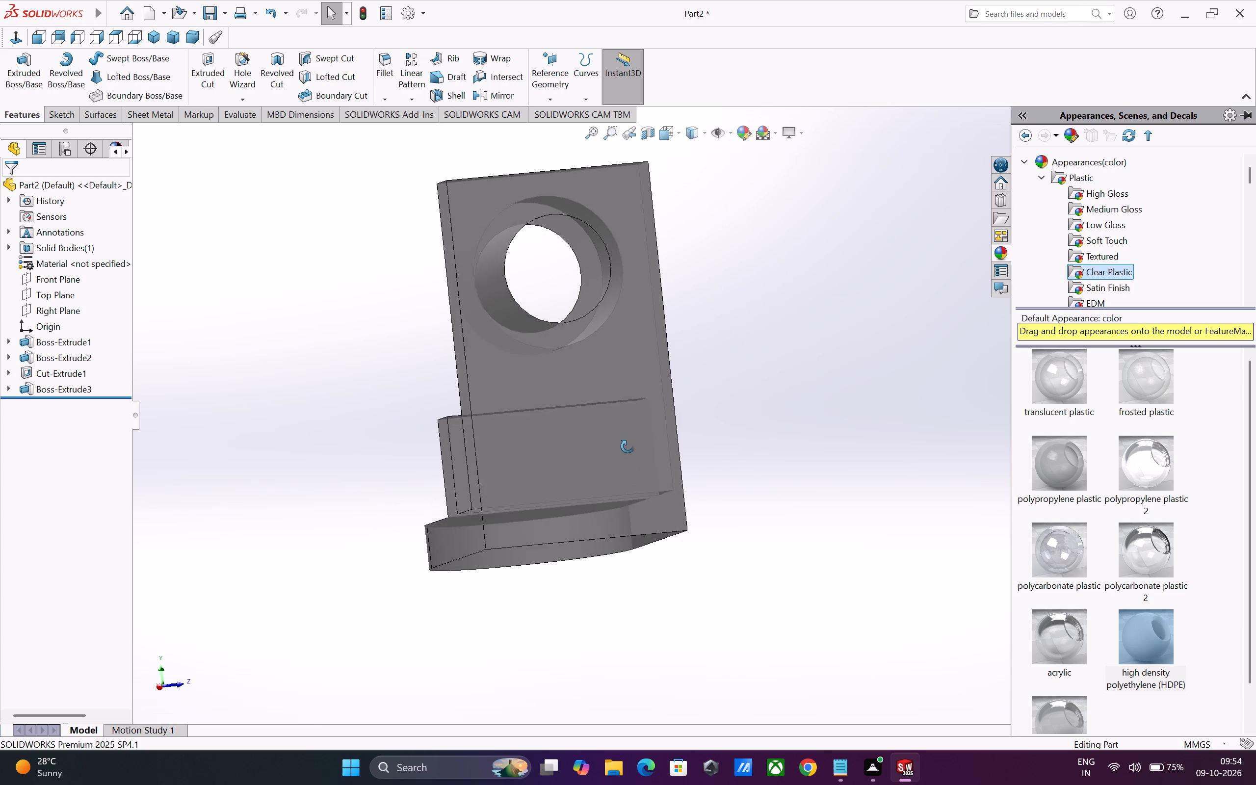
{"action": "middle_click_drag", "start_coordinate": [628, 446], "coordinate": [396, 447]}
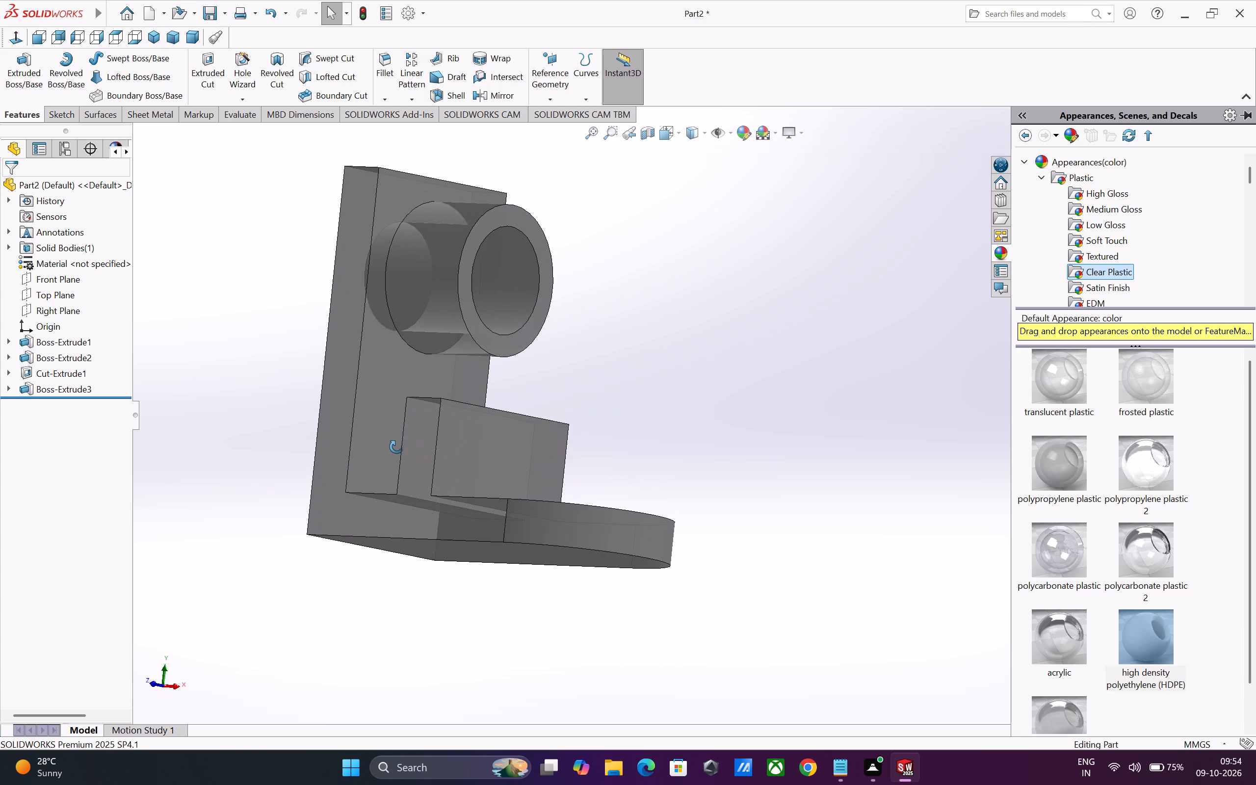
{"action": "middle_click_drag", "start_coordinate": [396, 447], "coordinate": [550, 524]}
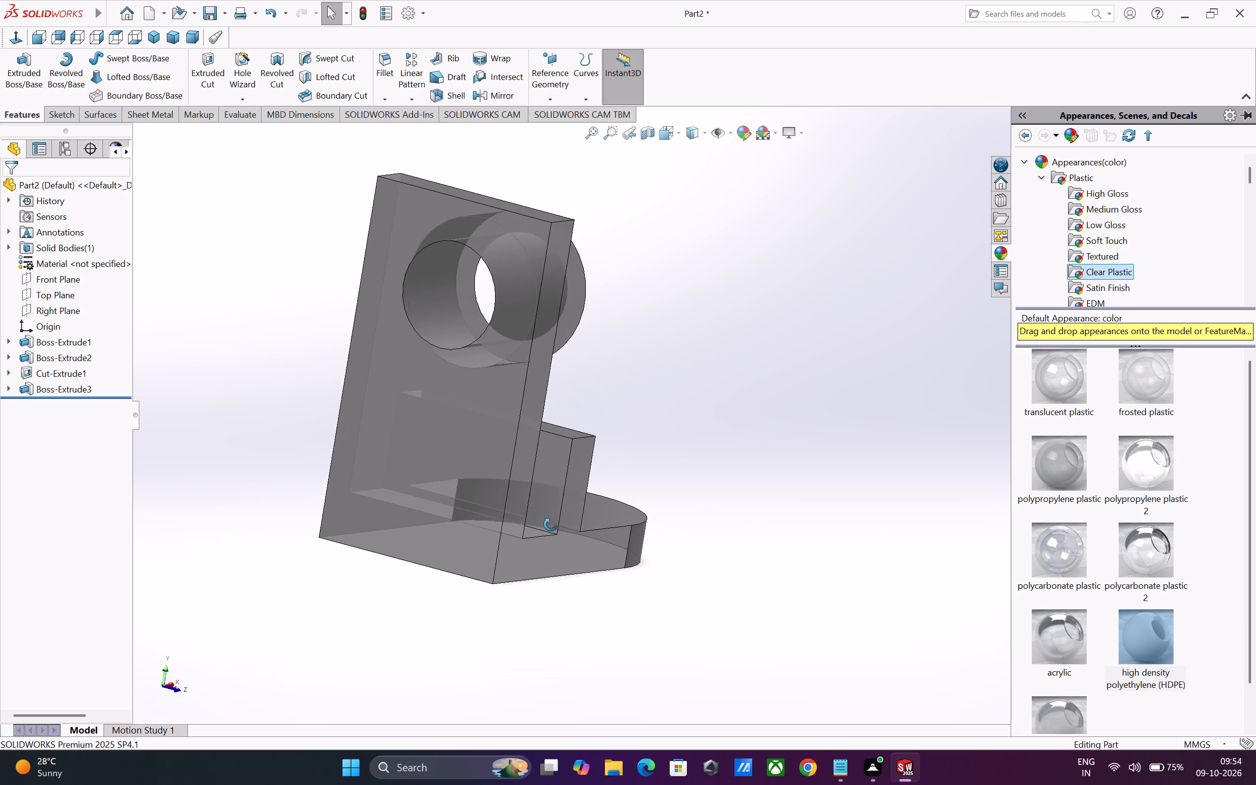
{"action": "middle_click_drag", "start_coordinate": [550, 524], "coordinate": [498, 519]}
{"action": "middle_click_drag", "start_coordinate": [482, 519], "coordinate": [455, 518]}
{"action": "middle_click_drag", "start_coordinate": [454, 518], "coordinate": [499, 479]}
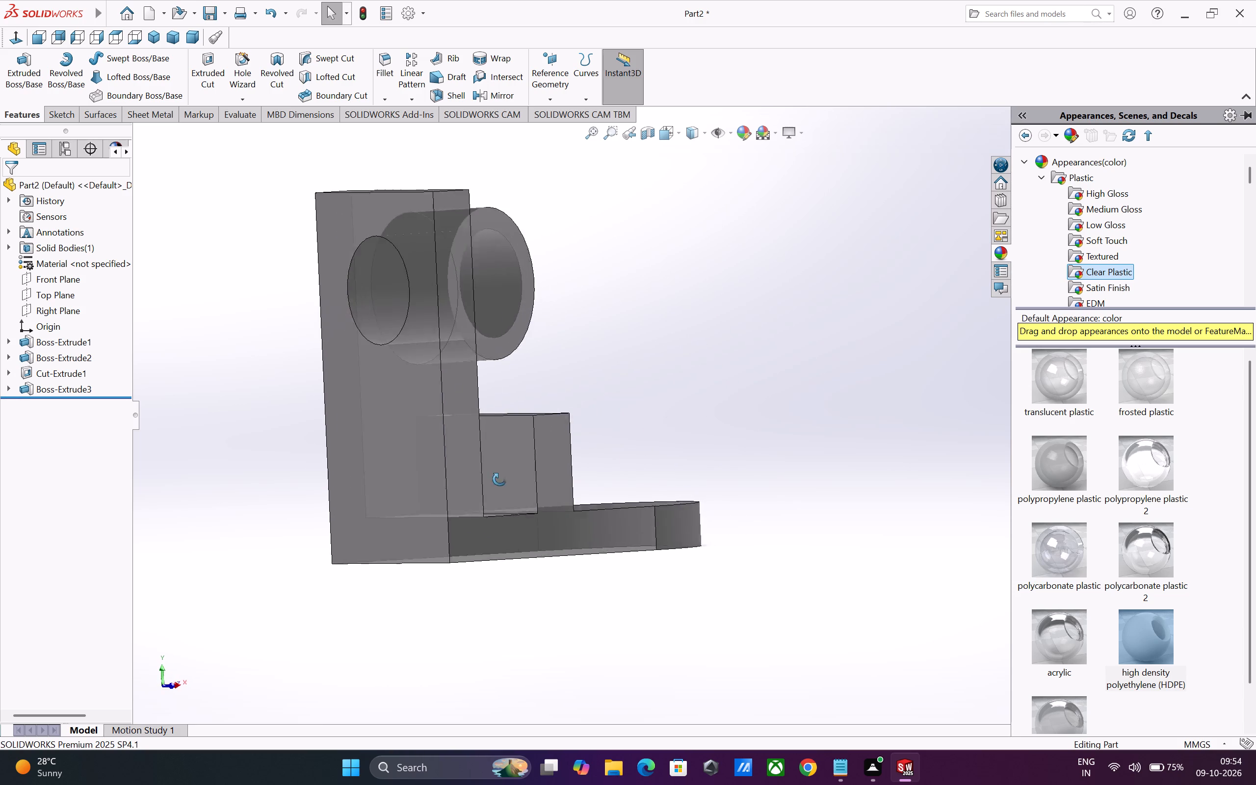
{"action": "middle_click_drag", "start_coordinate": [499, 479], "coordinate": [329, 493]}
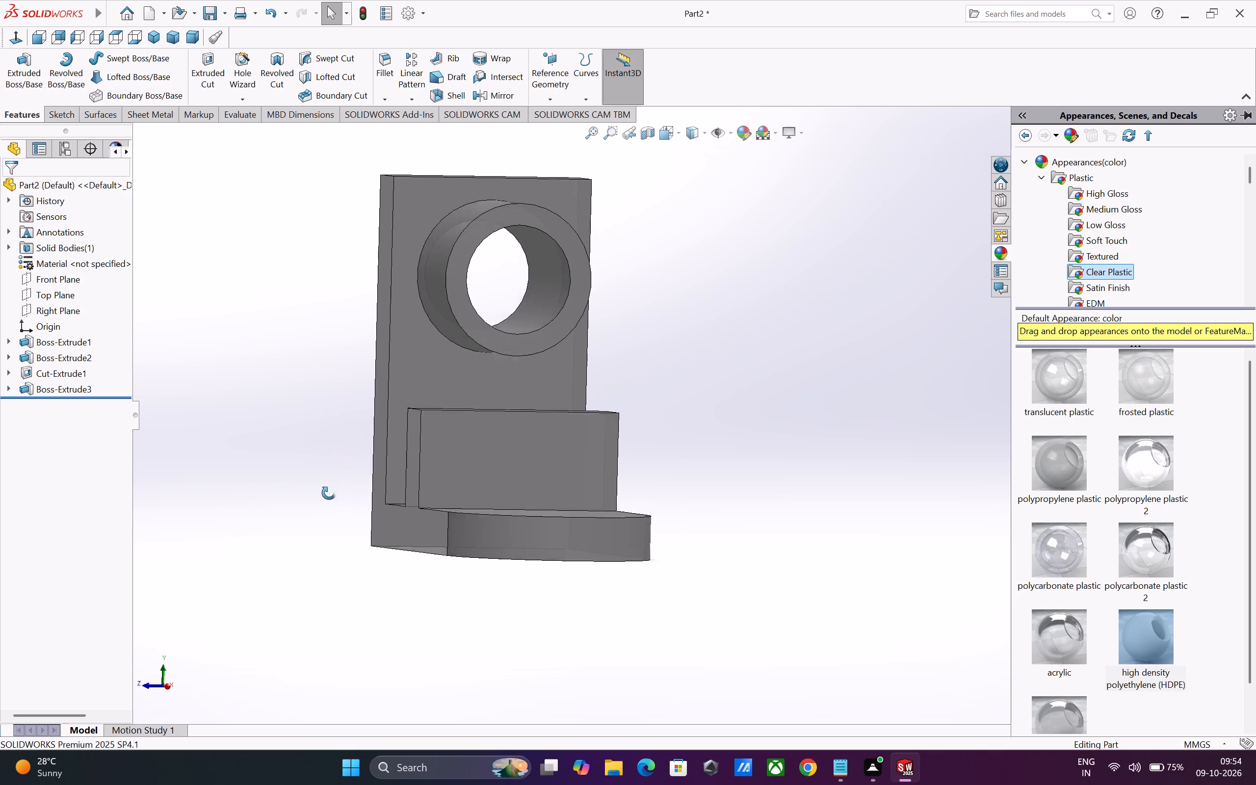
{"action": "middle_click_drag", "start_coordinate": [329, 493], "coordinate": [386, 517]}
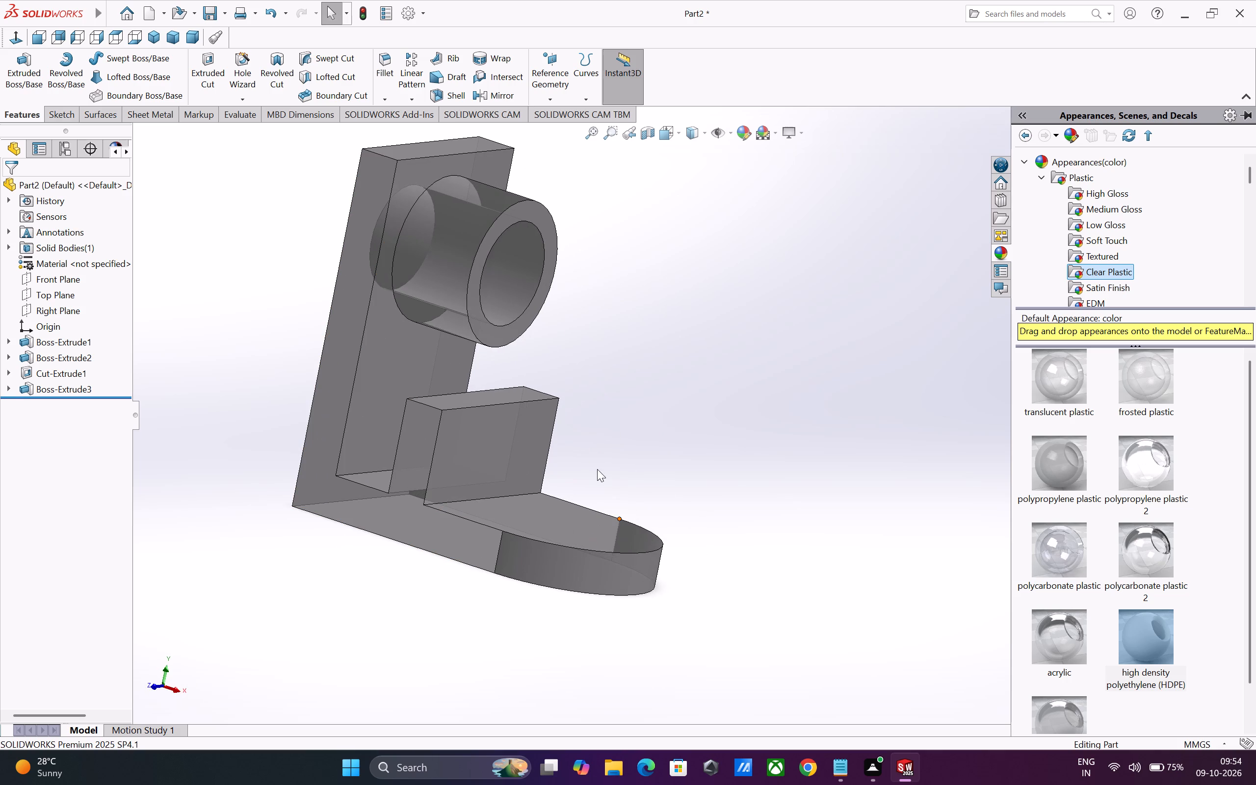
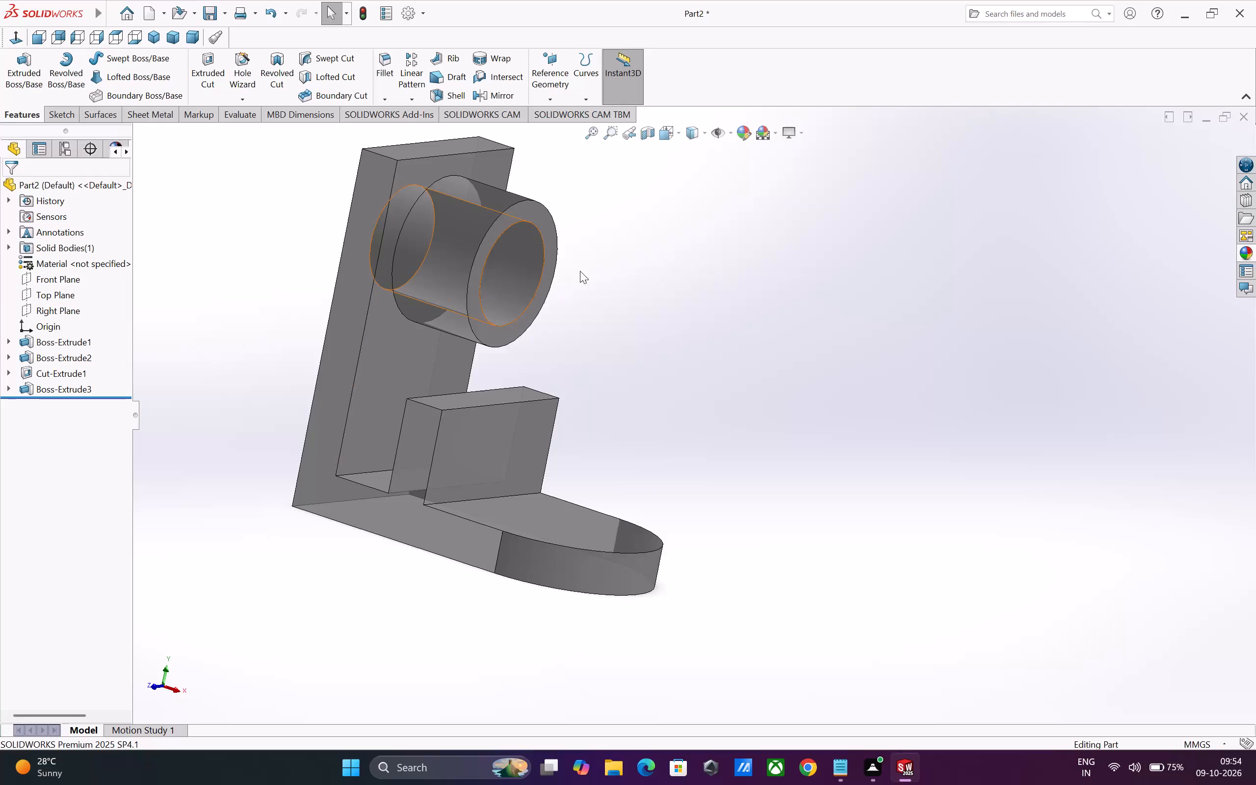
Delete the extruded cut that bores through the cylindrical boss and the tall upright.
{"action": "left_click", "coordinate": [60, 391]}
{"action": "left_click", "coordinate": [57, 372]}
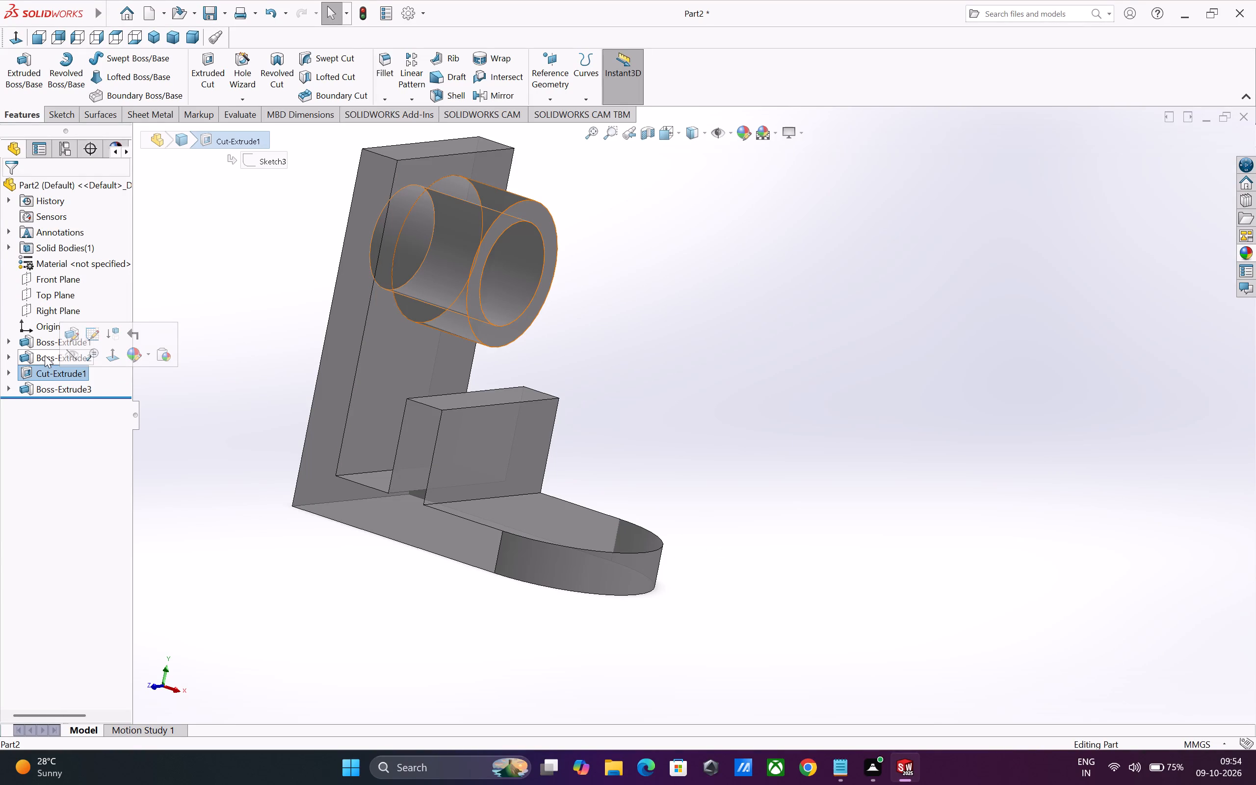
{"action": "left_click", "coordinate": [43, 357]}
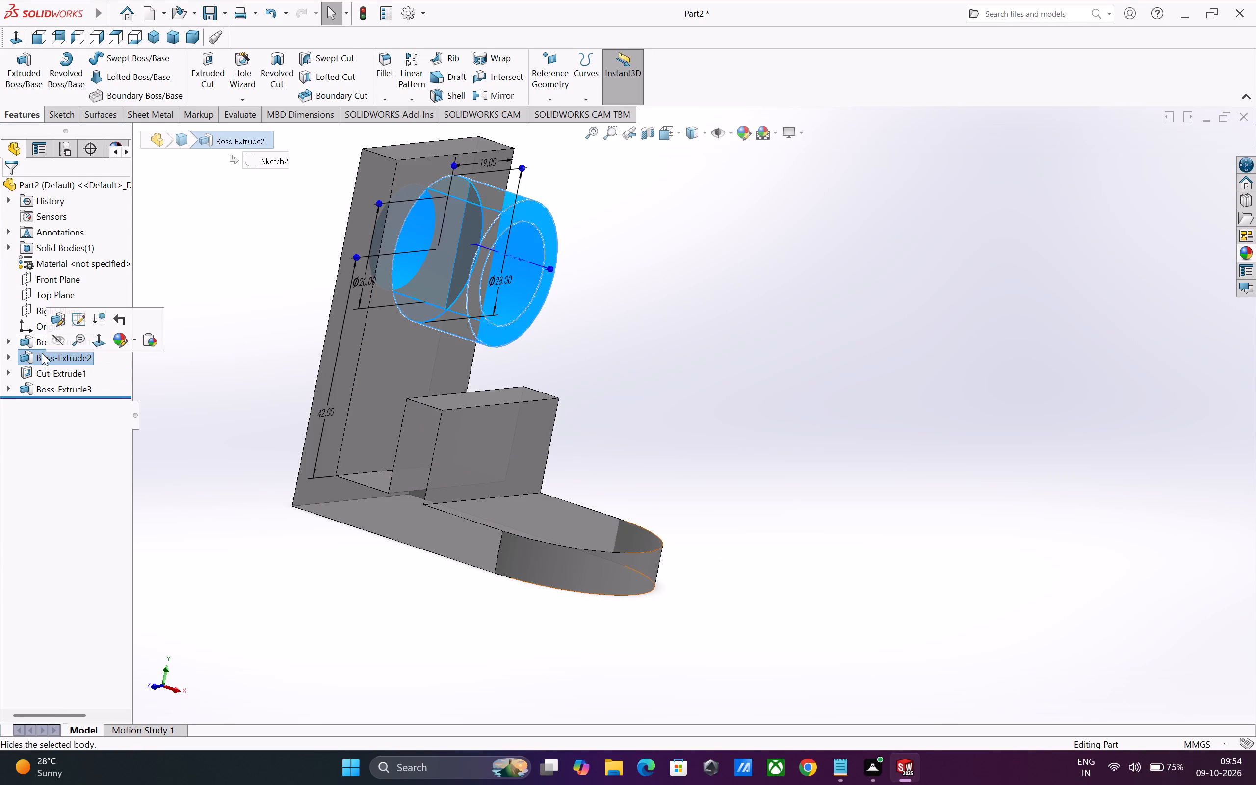
{"action": "left_click", "coordinate": [46, 371]}
{"action": "right_click", "coordinate": [46, 370]}
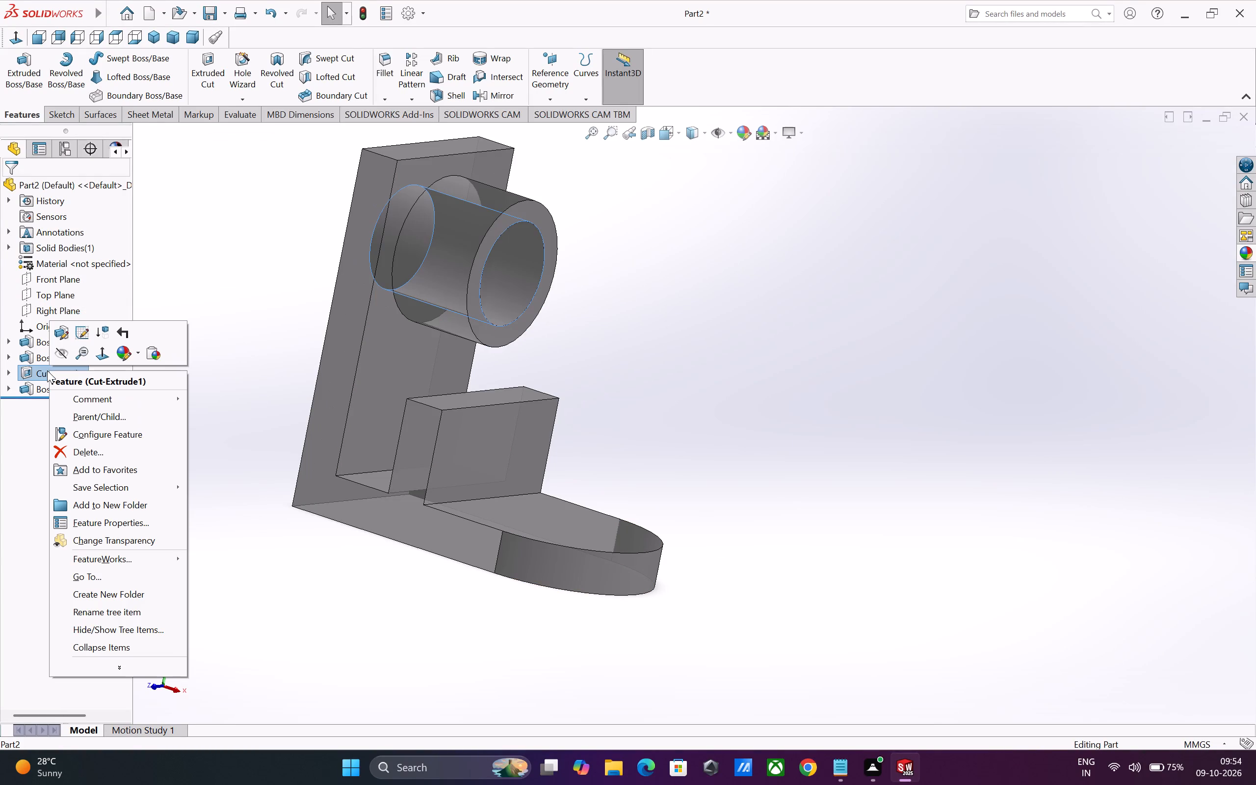
{"action": "left_click", "coordinate": [102, 453]}
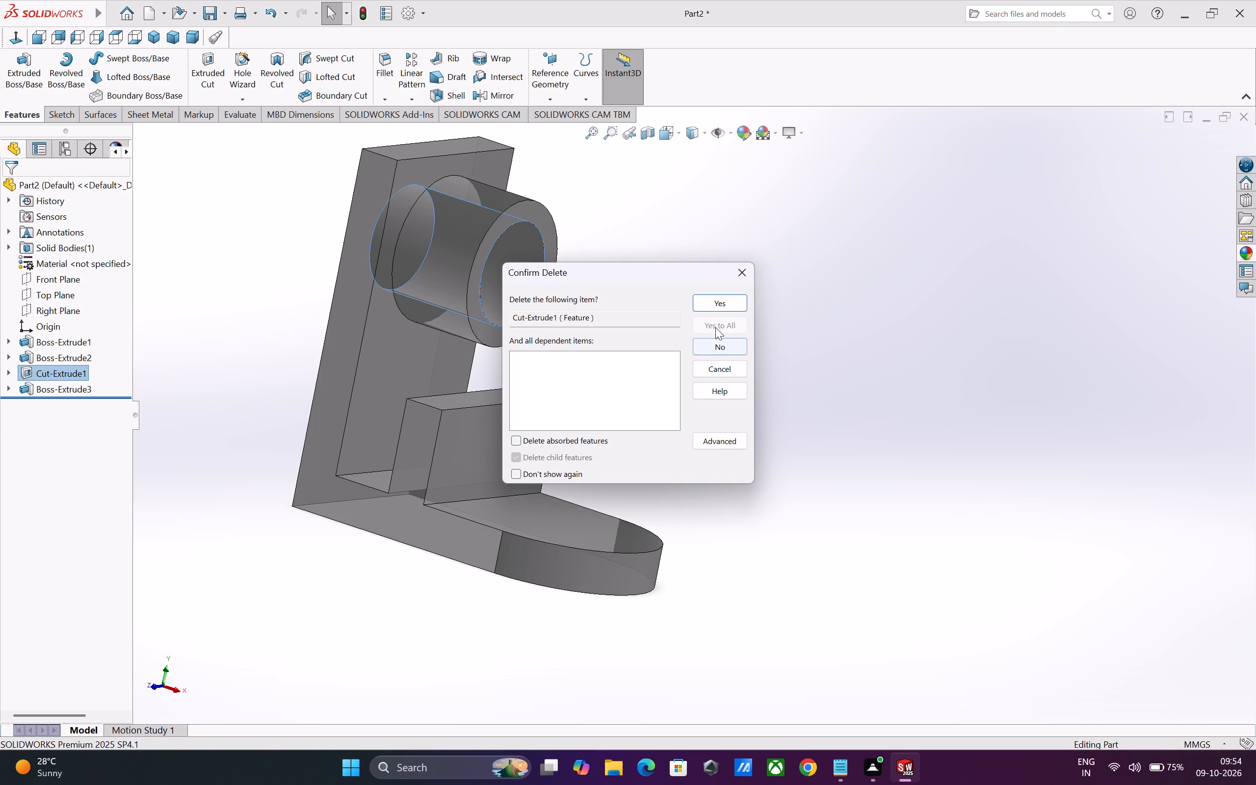
{"action": "left_click", "coordinate": [718, 300]}
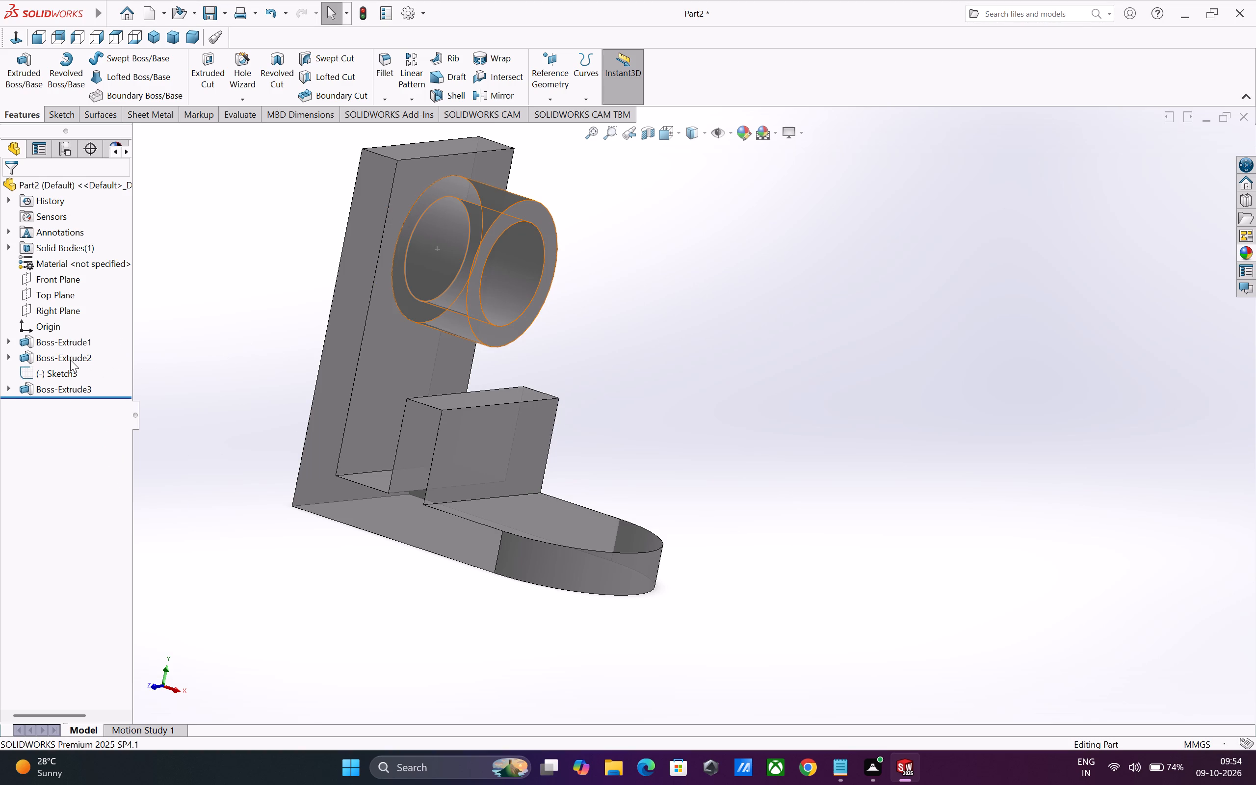
Delete the cylindrical boss extrusion from the tall upright, along with its dependent items.
{"action": "left_click", "coordinate": [70, 360]}
{"action": "left_click", "coordinate": [87, 323]}
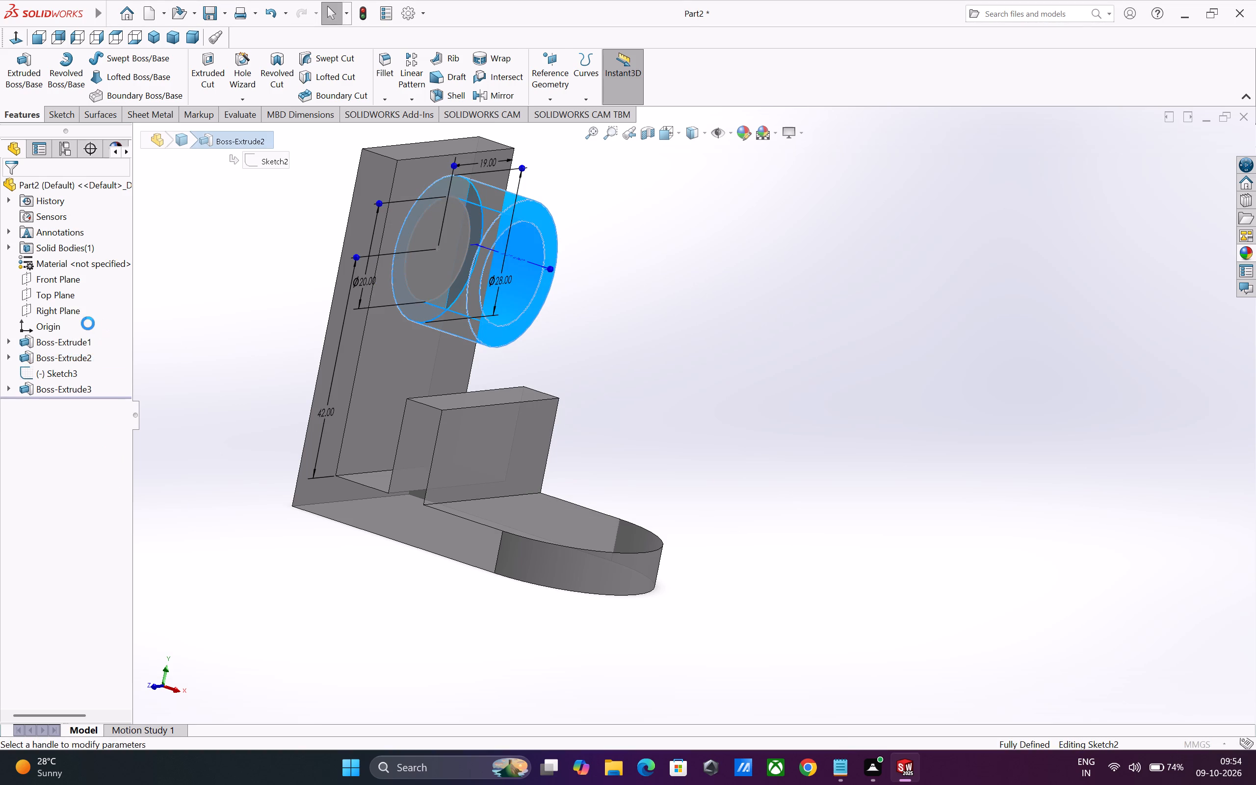
{"action": "left_click", "coordinate": [1219, 173]}
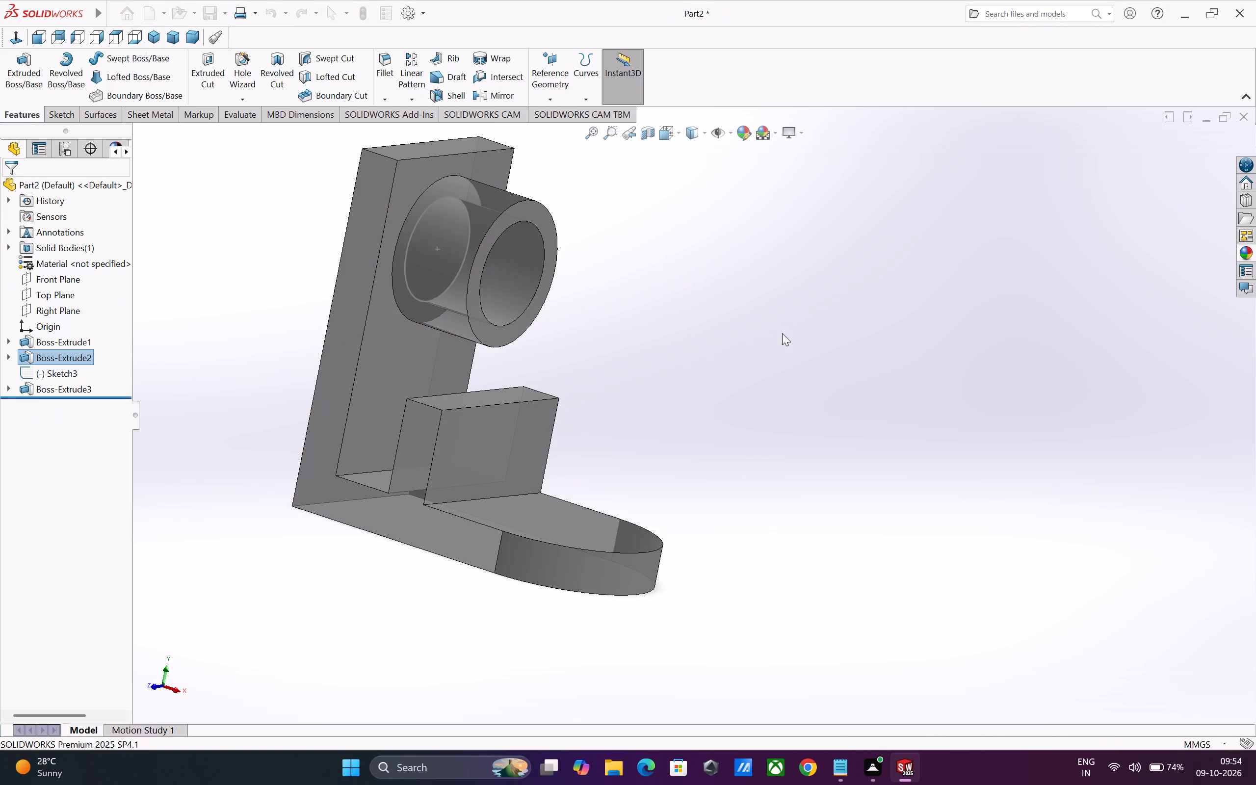
{"action": "right_click", "coordinate": [43, 350]}
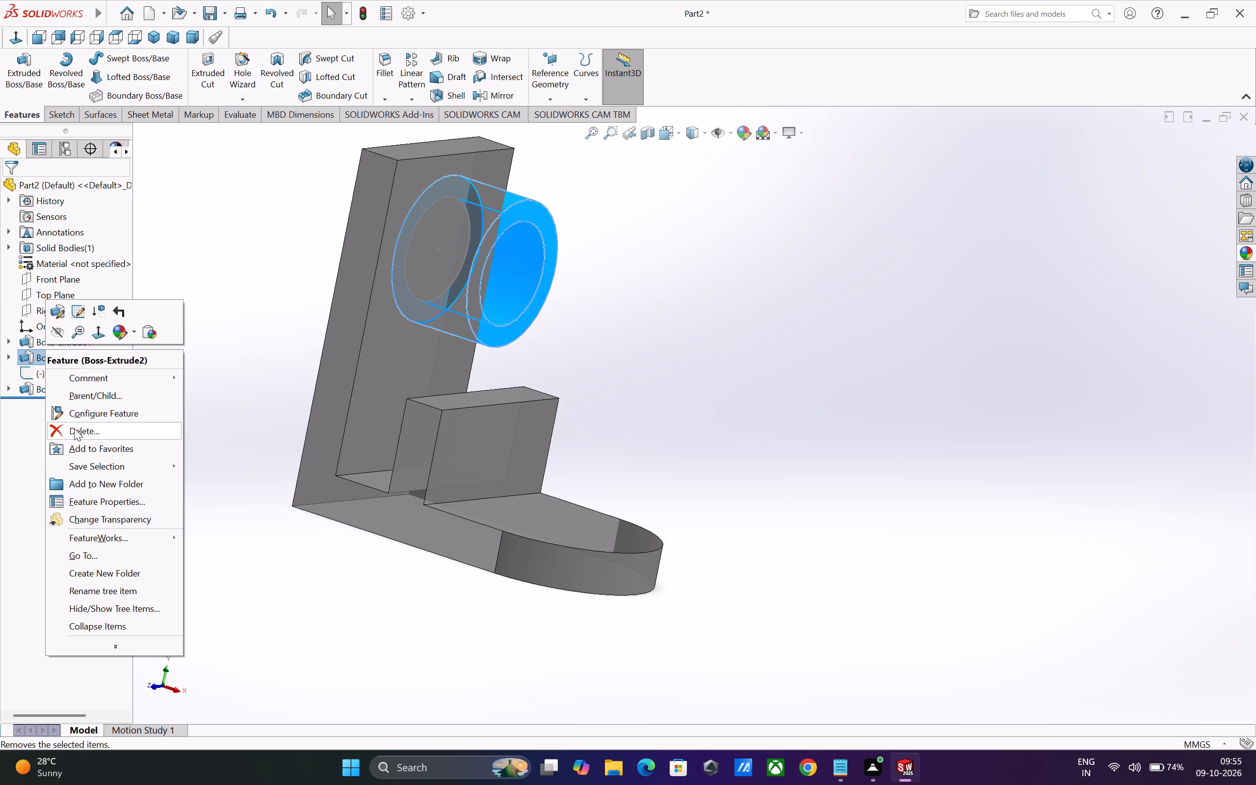
{"action": "left_click", "coordinate": [74, 428]}
{"action": "left_click", "coordinate": [712, 303]}
{"action": "left_click", "coordinate": [662, 316]}
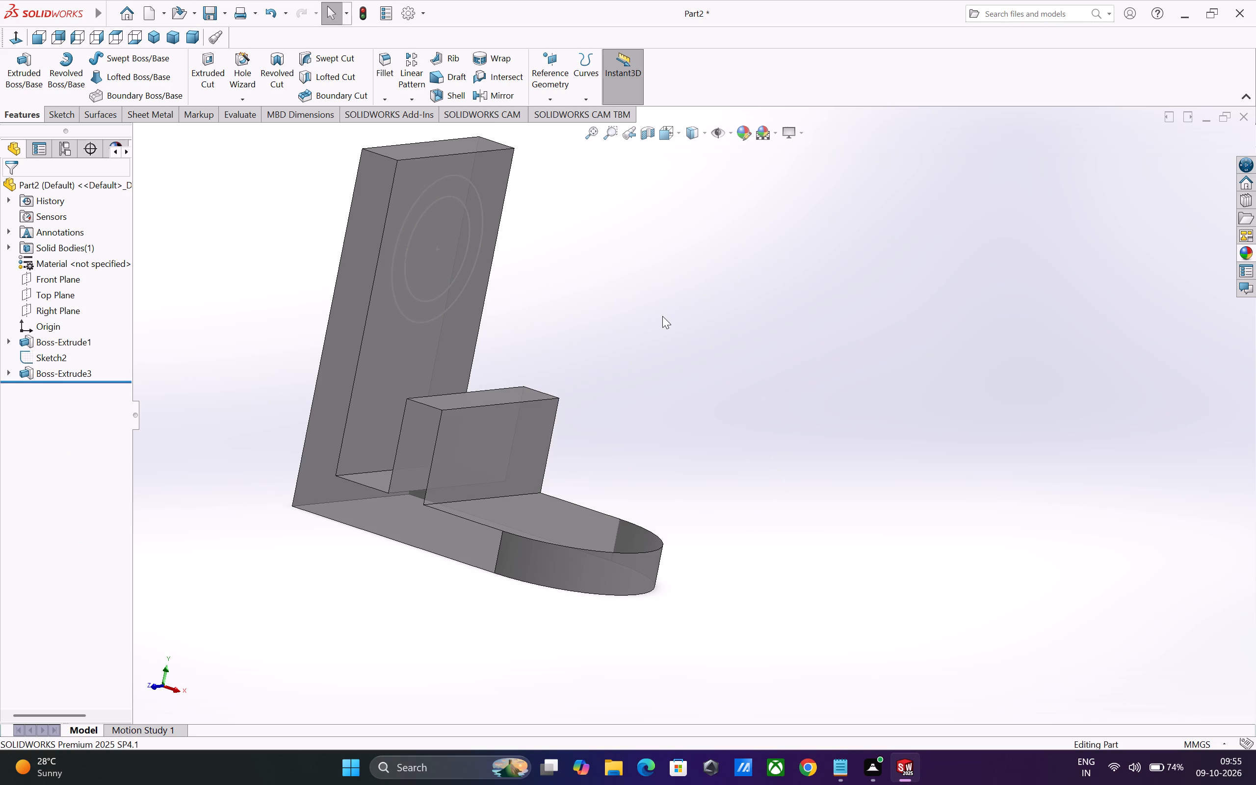
Delete the leftover boss sketch with the two concentric circles on the tall upright.
{"action": "left_click", "coordinate": [46, 355]}
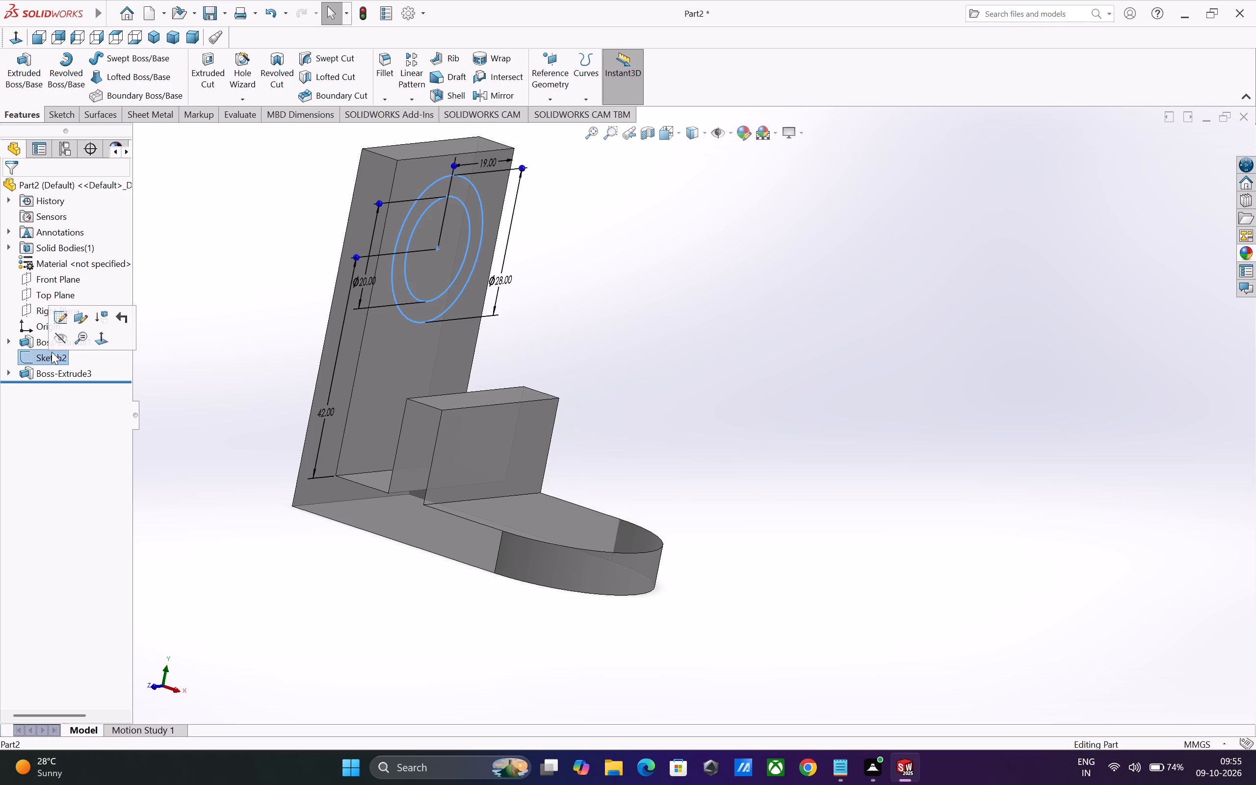
{"action": "right_click", "coordinate": [55, 355]}
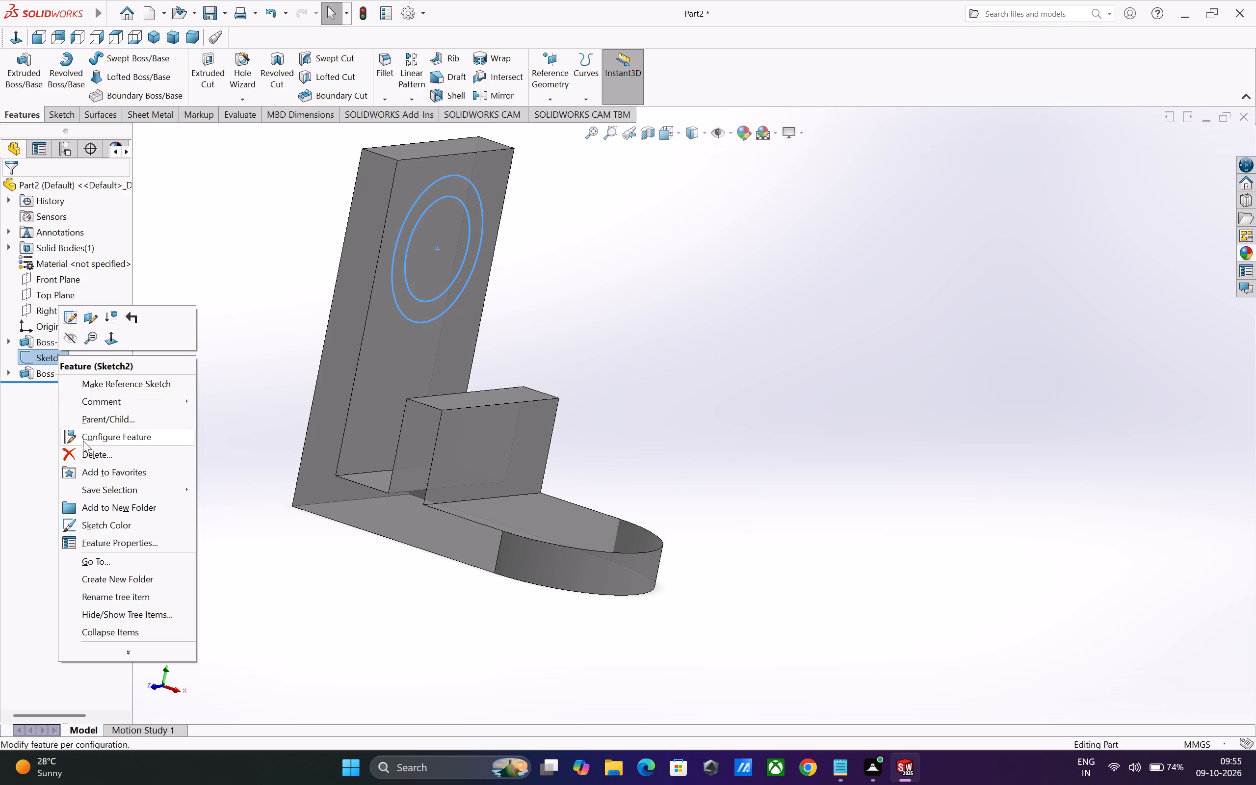
{"action": "left_click", "coordinate": [98, 450]}
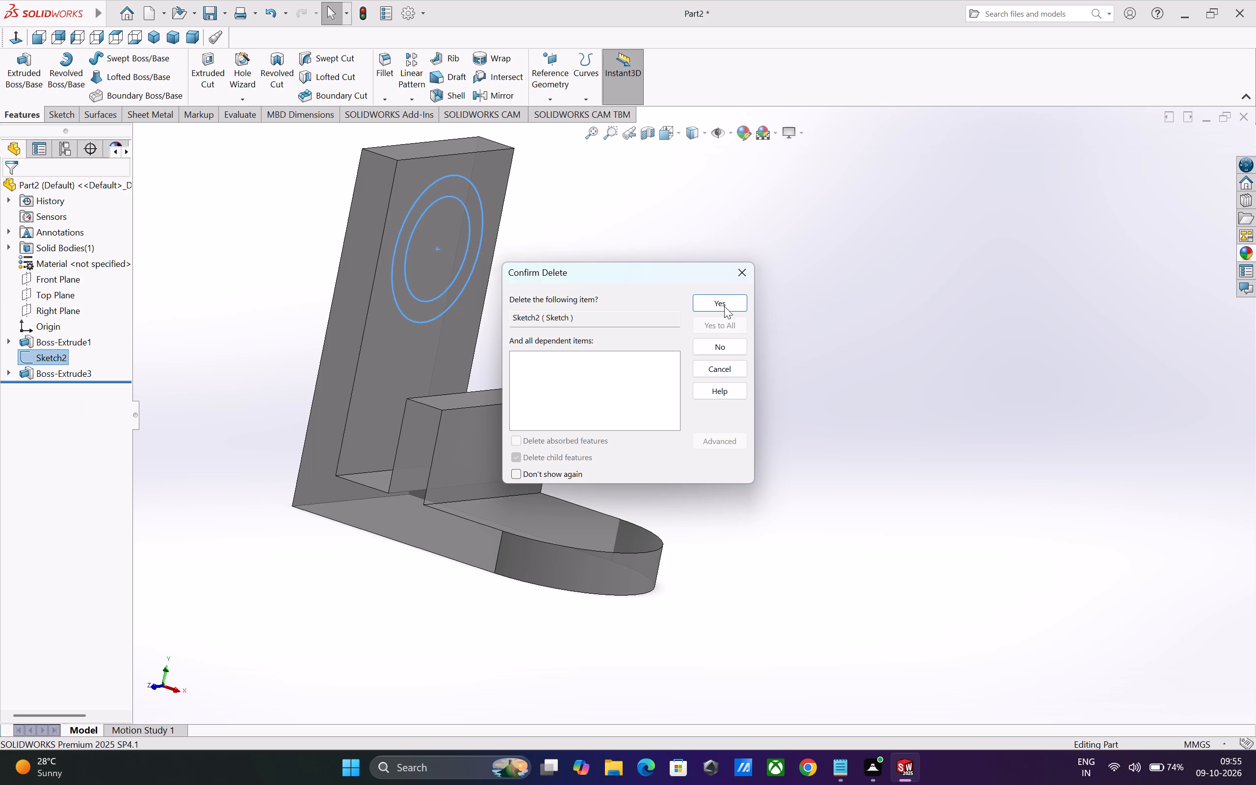
{"action": "left_click", "coordinate": [722, 299]}
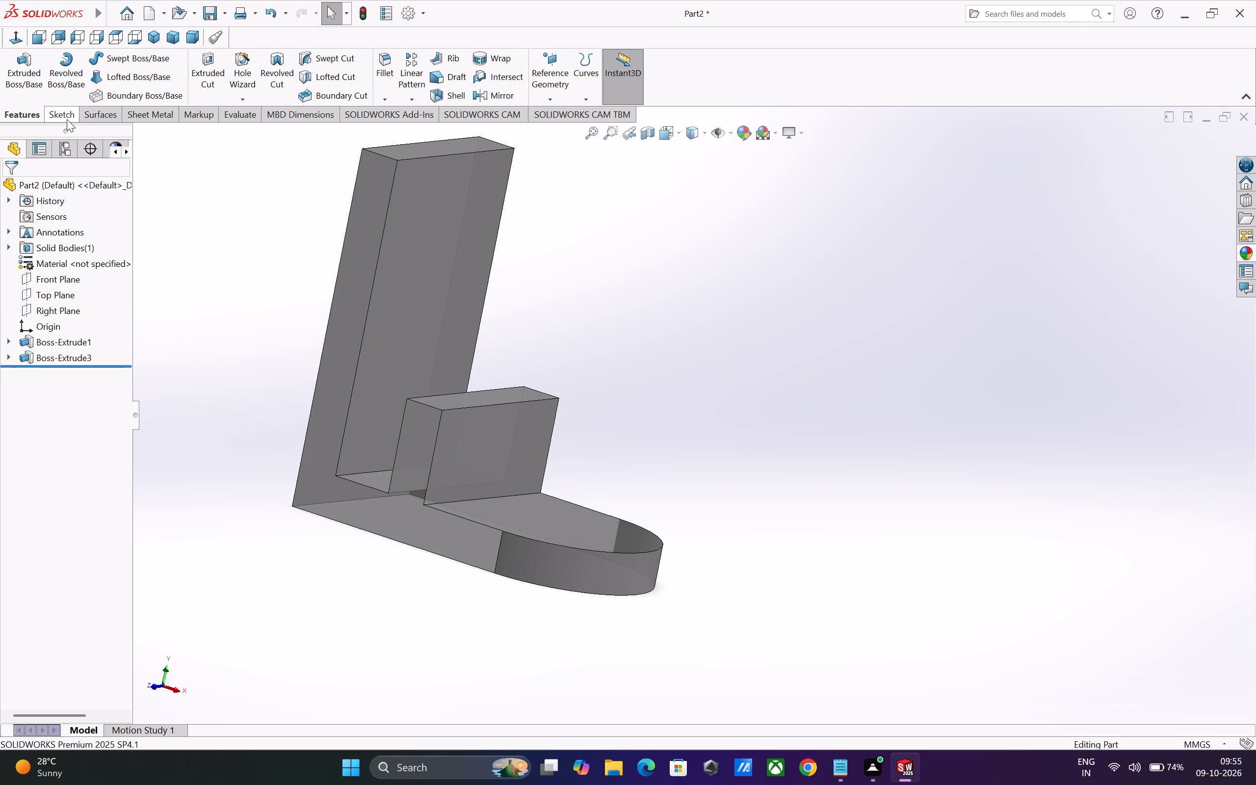
On the tall upright's outer back face, sketch two concentric circles about 26 mm and 13 mm in diameter near the upper end.
{"action": "middle_click_drag", "start_coordinate": [761, 374], "coordinate": [909, 435]}
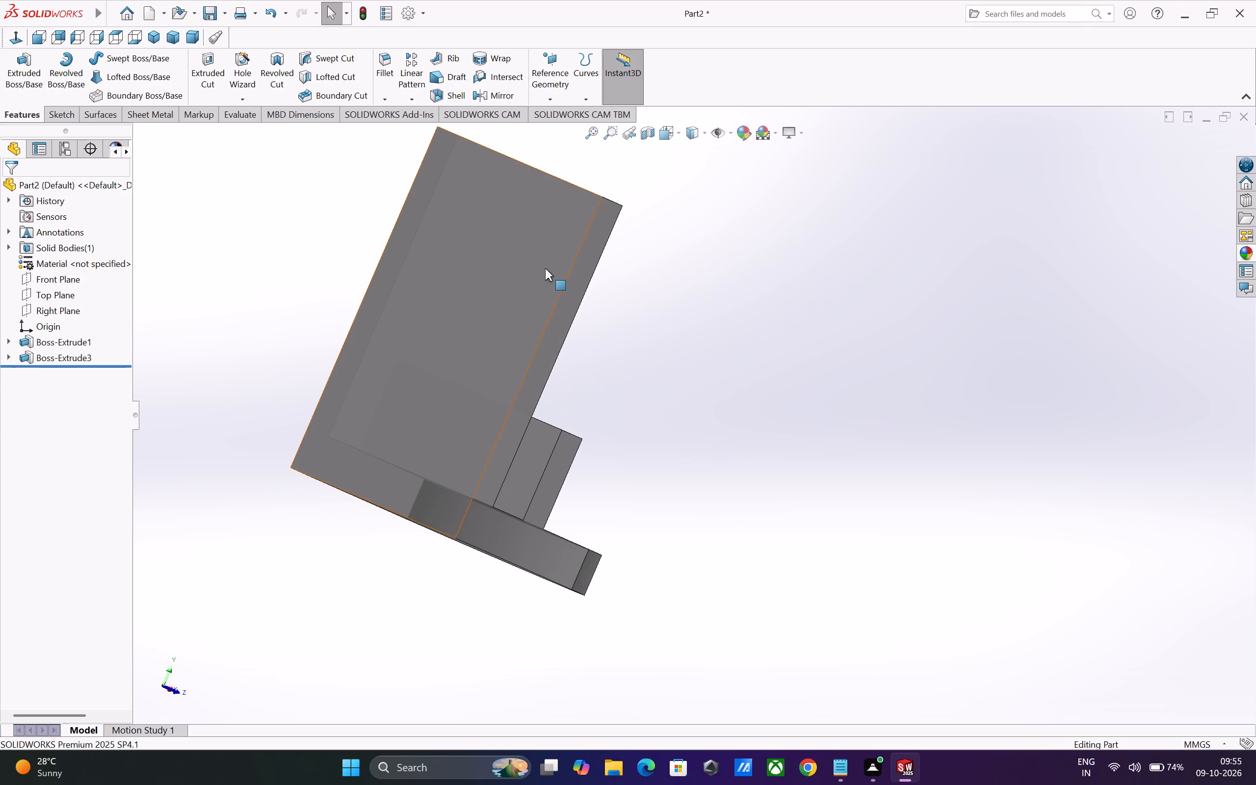
{"action": "left_click", "coordinate": [532, 265]}
{"action": "left_click", "coordinate": [524, 259]}
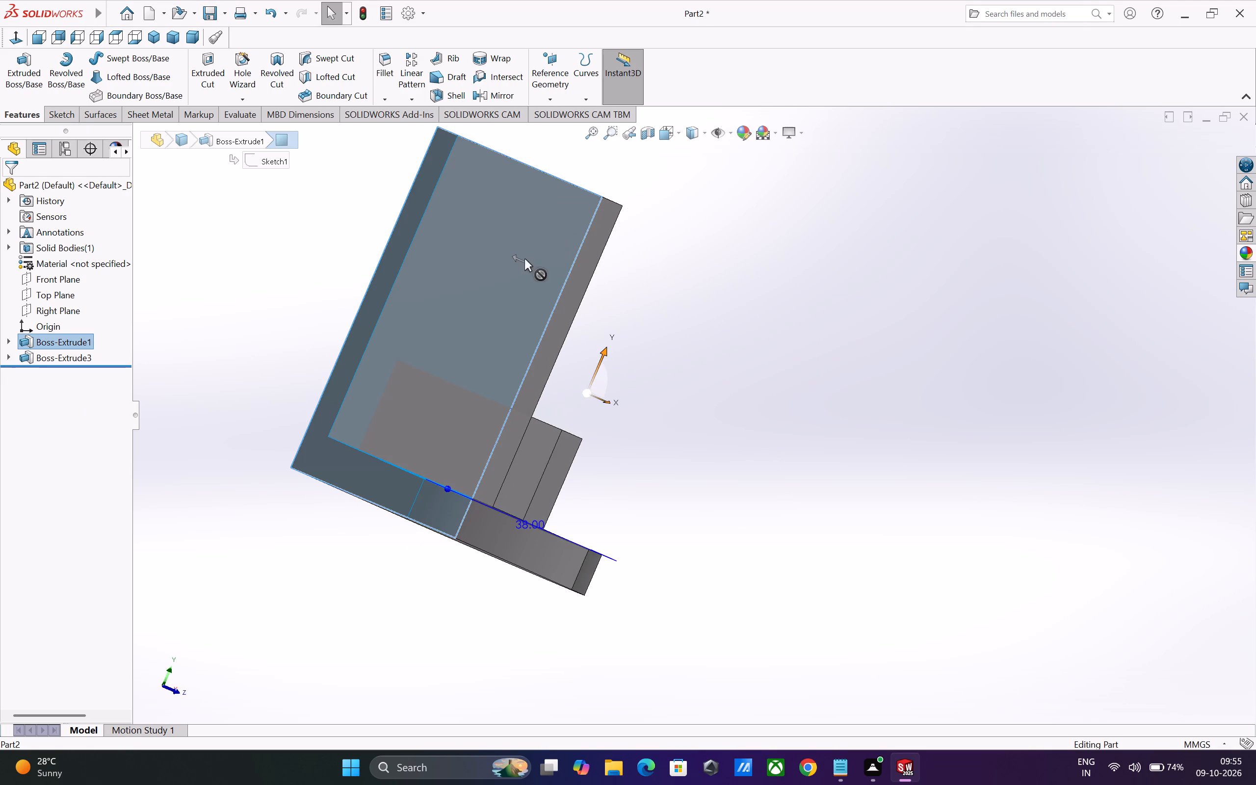
{"action": "left_click", "coordinate": [546, 238]}
{"action": "left_click", "coordinate": [596, 205]}
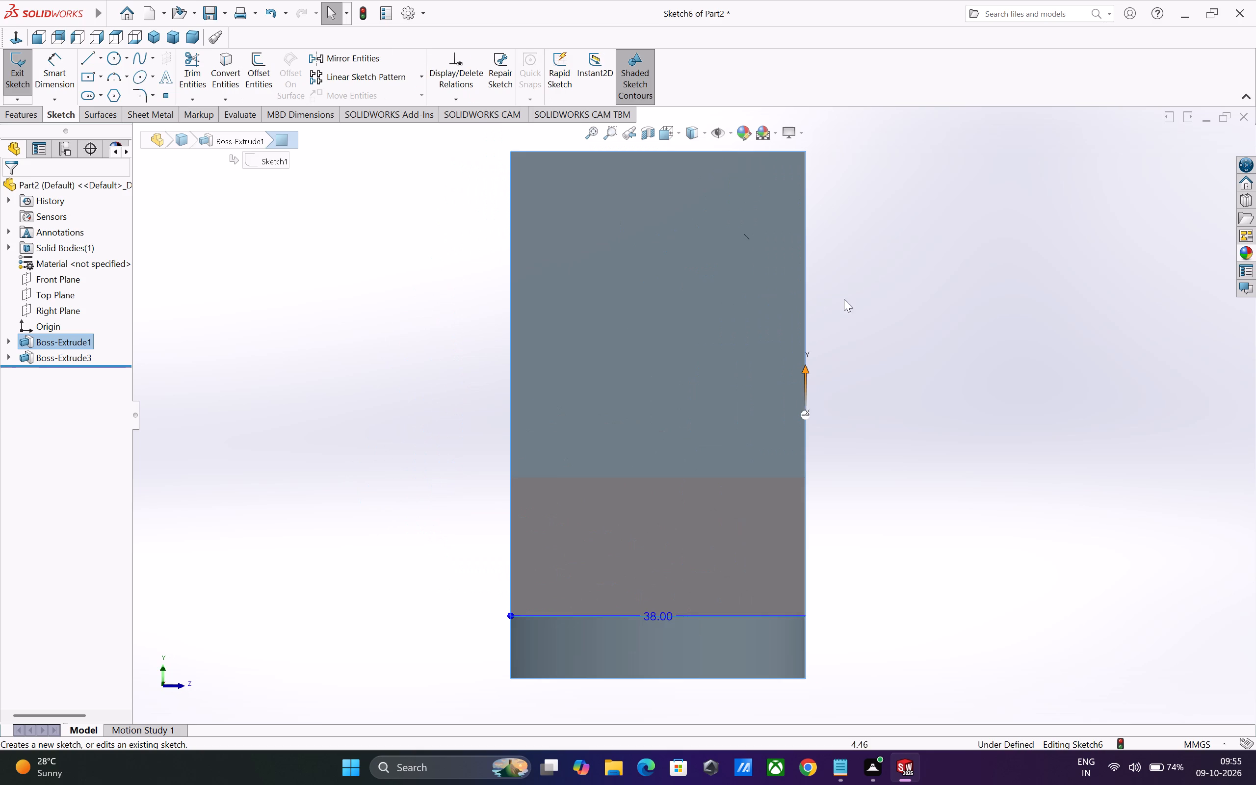
{"action": "left_click", "coordinate": [116, 59]}
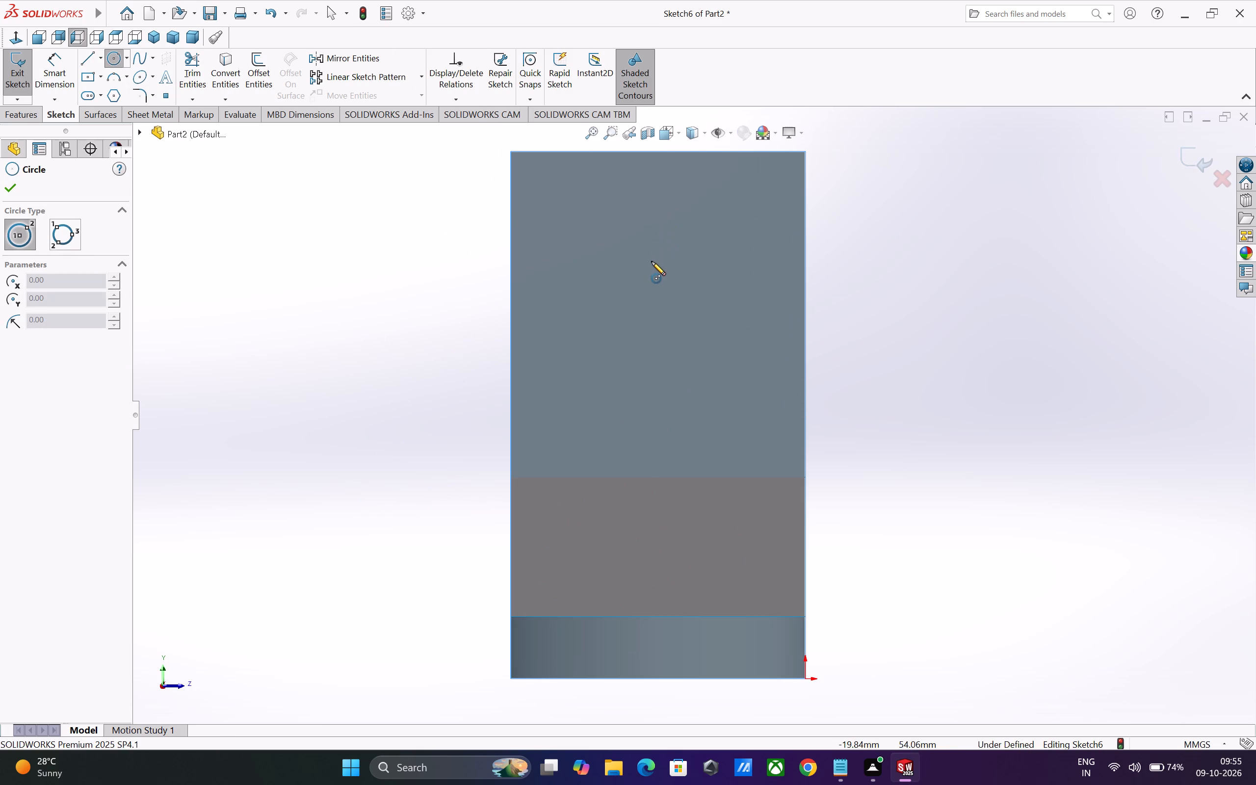
{"action": "left_click", "coordinate": [654, 276]}
{"action": "left_click", "coordinate": [738, 332]}
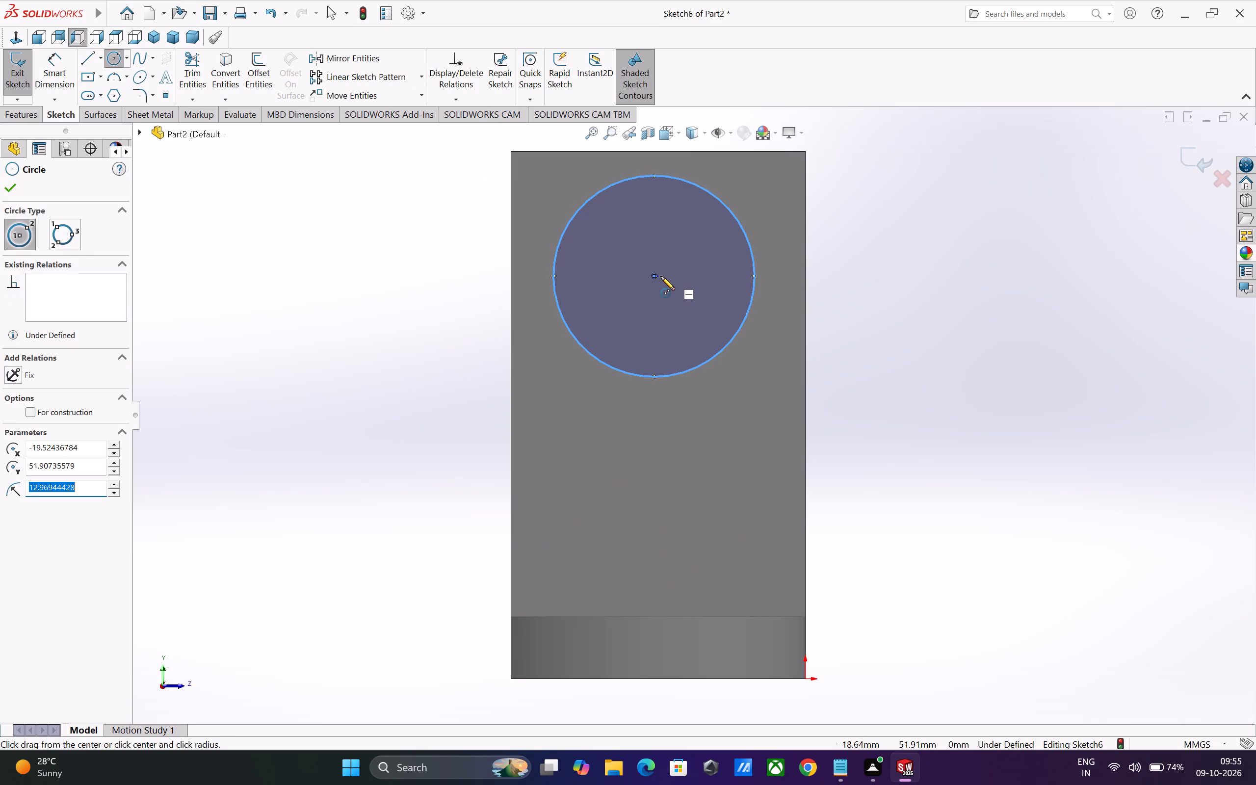
{"action": "left_click", "coordinate": [655, 276]}
{"action": "double_click", "coordinate": [699, 301]}
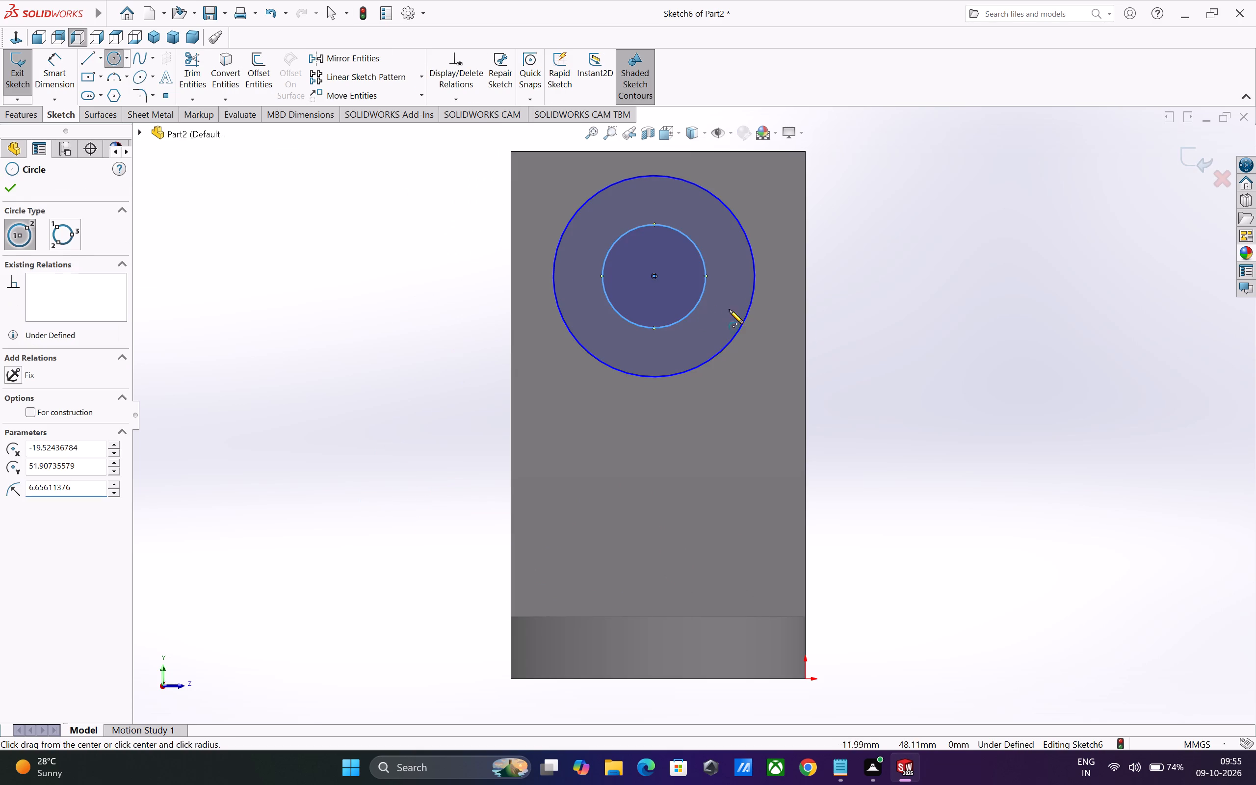
{"action": "key", "text": "Escape"}
Dimension the outer circle's diameter as 28 mm.
{"action": "left_click_drag", "start_coordinate": [56, 72], "coordinate": [57, 72]}
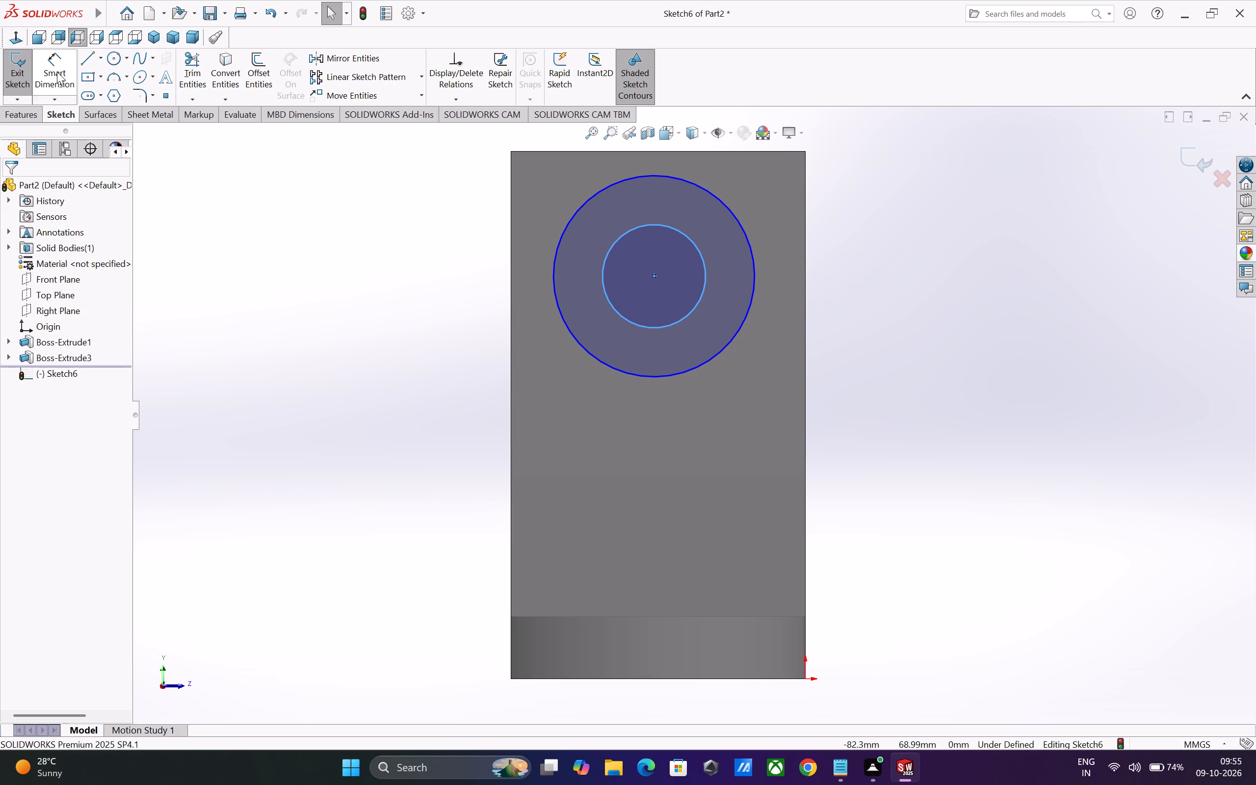
{"action": "left_click_drag", "start_coordinate": [57, 72], "coordinate": [106, 90]}
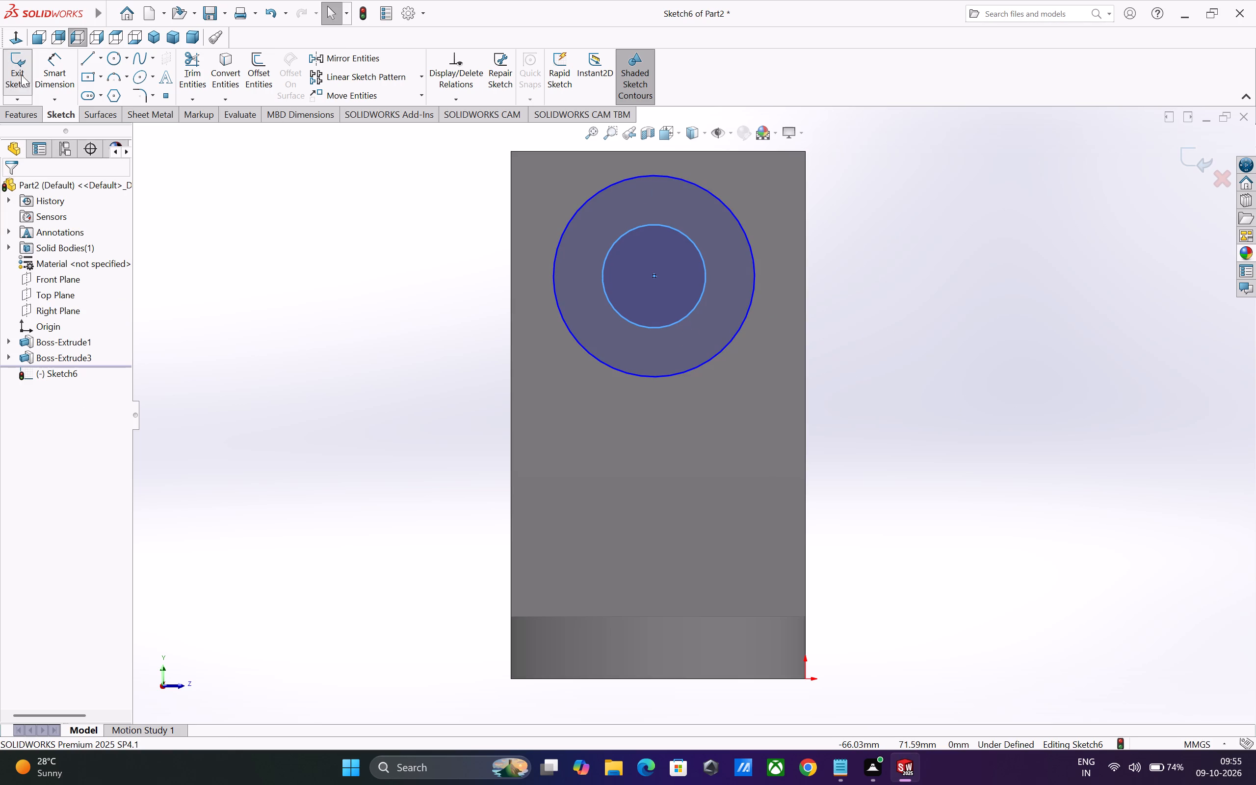
{"action": "left_click", "coordinate": [50, 68]}
{"action": "left_click", "coordinate": [755, 286]}
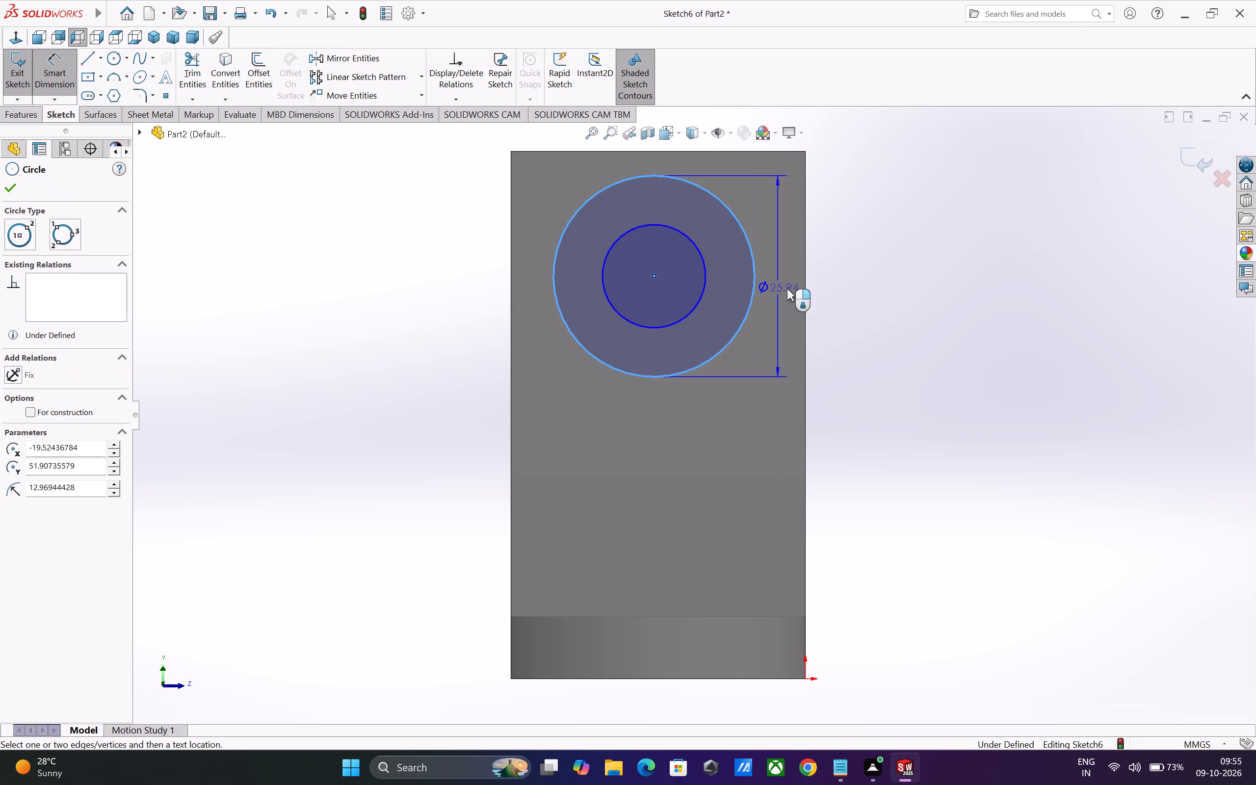
{"action": "left_click", "coordinate": [840, 296]}
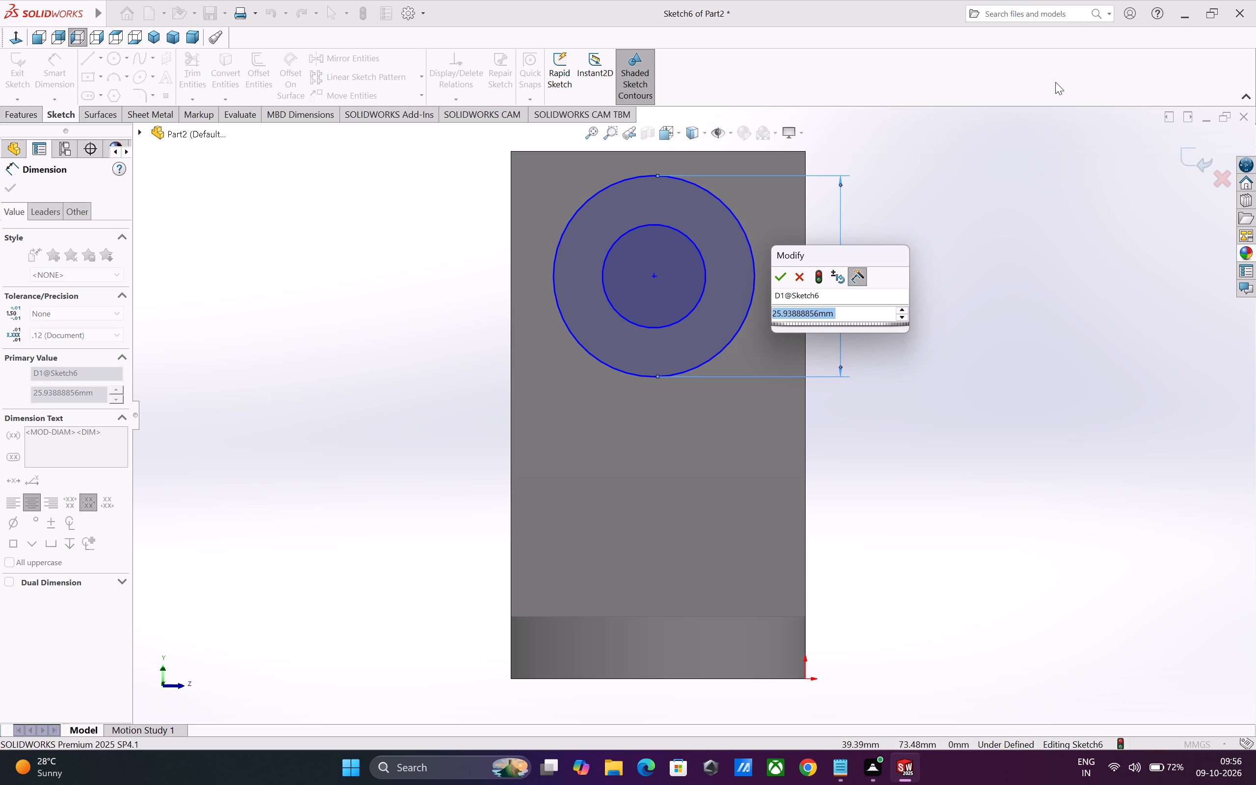
{"action": "key", "text": "2"}
{"action": "key", "text": "8"}
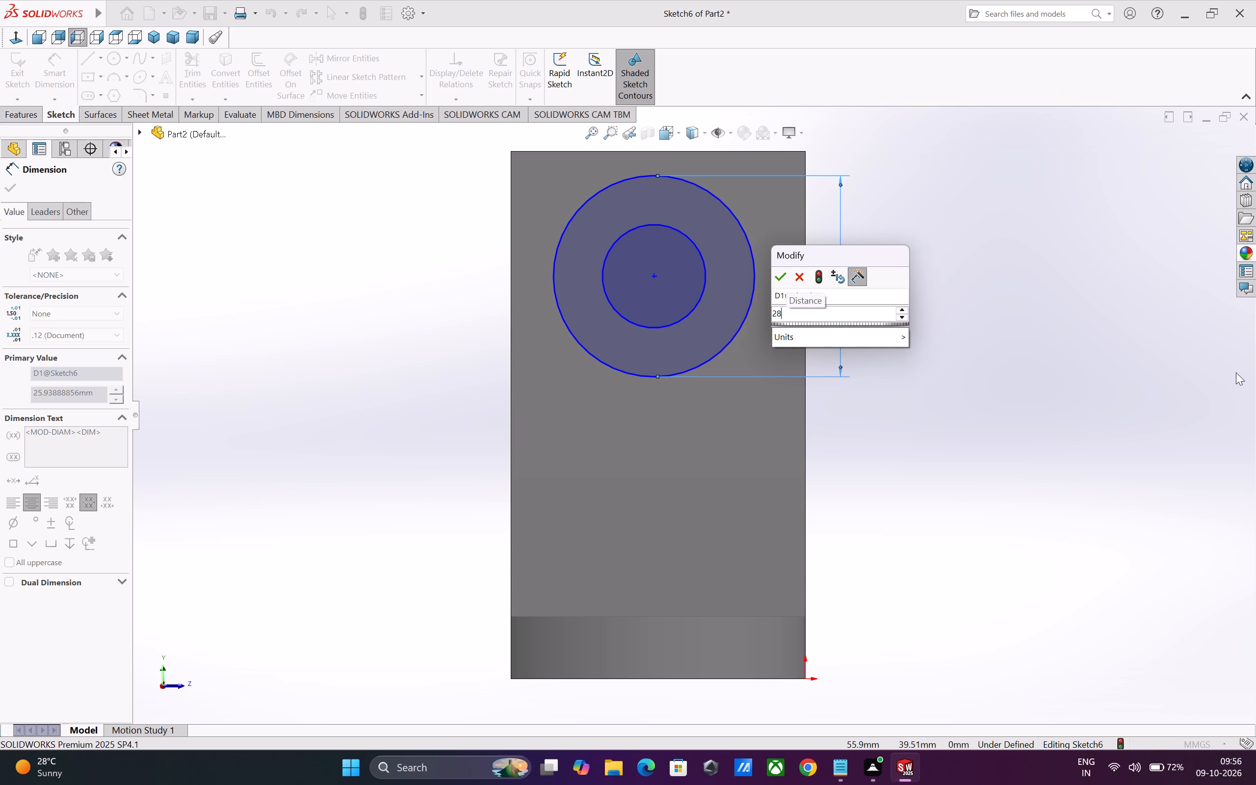
{"action": "key", "text": "Return"}
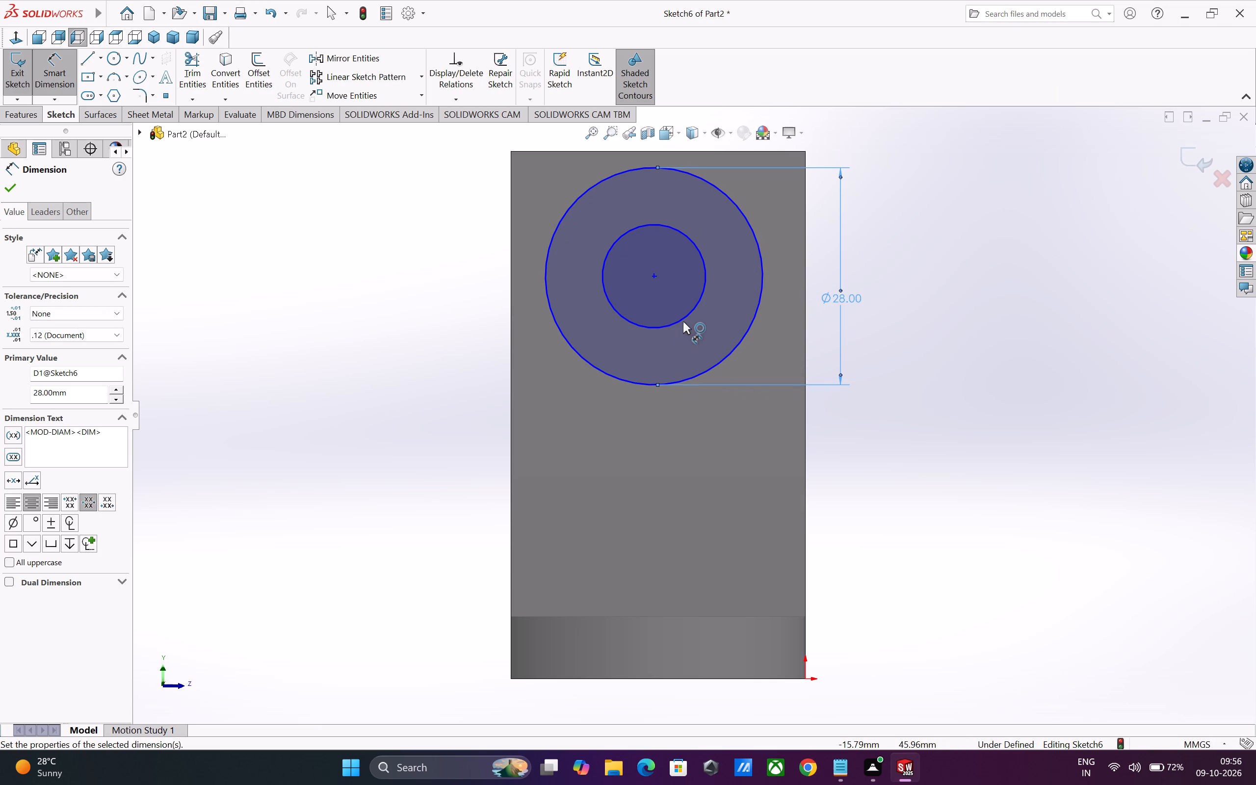
Dimension the inner circle's diameter as 20 mm.
{"action": "left_click", "coordinate": [682, 318]}
{"action": "left_click", "coordinate": [462, 309]}
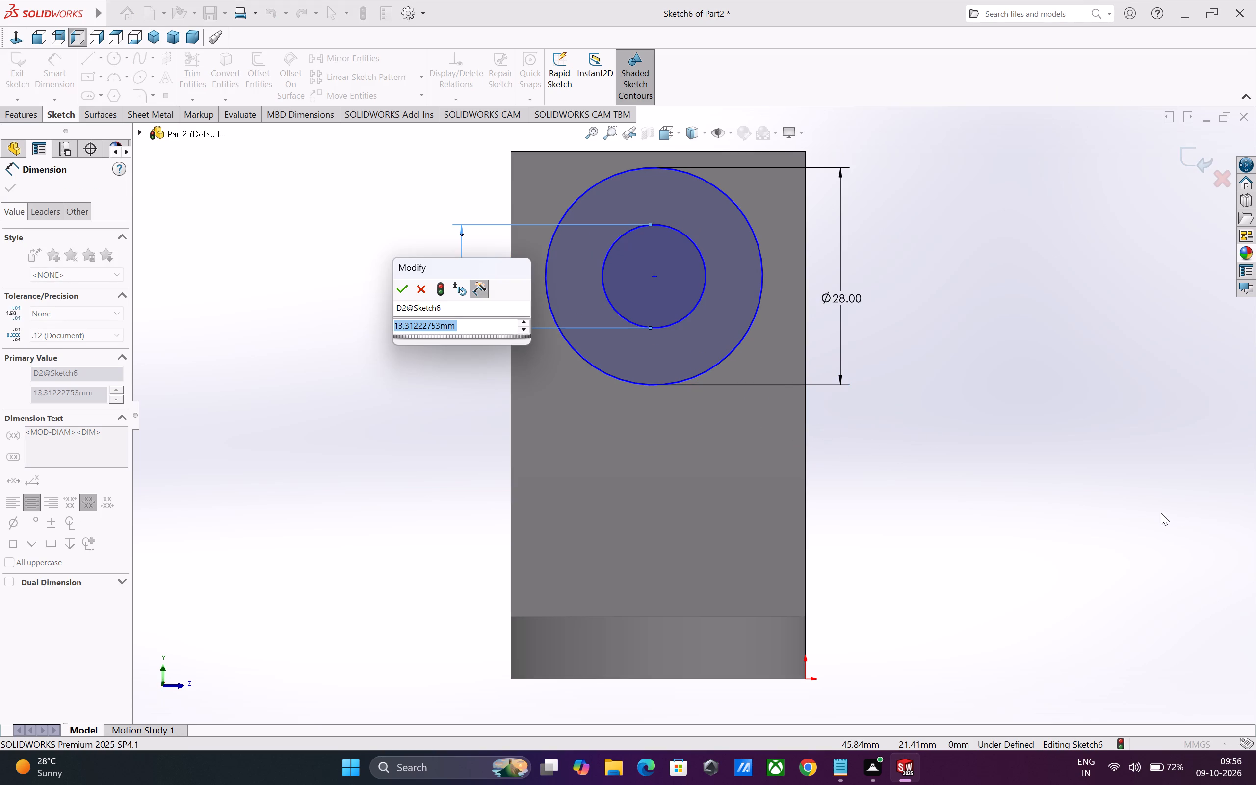
{"action": "key", "text": "2"}
{"action": "key", "text": "0"}
{"action": "key", "text": "Return"}
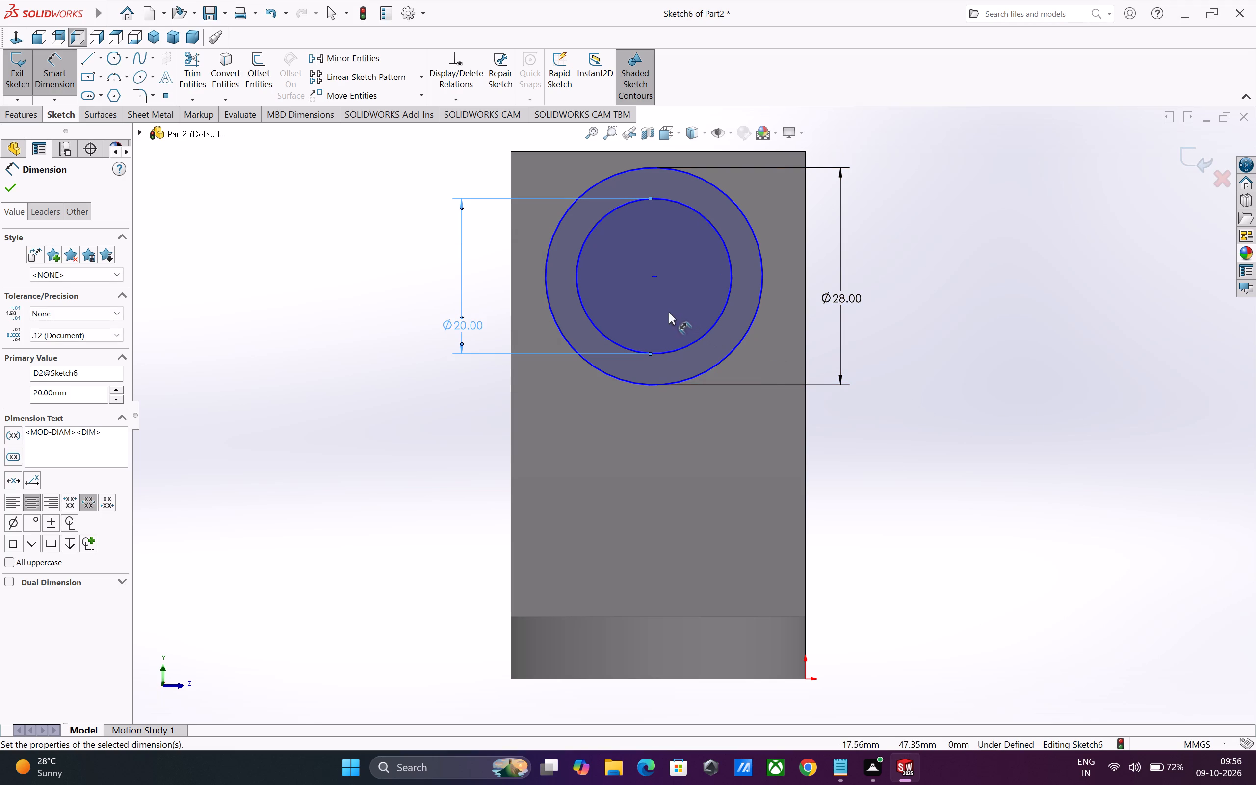
Dimension the circles' shared centre 38/2 (19 mm) from the upright's vertical side edge on the origin side.
{"action": "scroll", "coordinate": [706, 464], "scroll_direction": "up", "scroll_amount": 2}
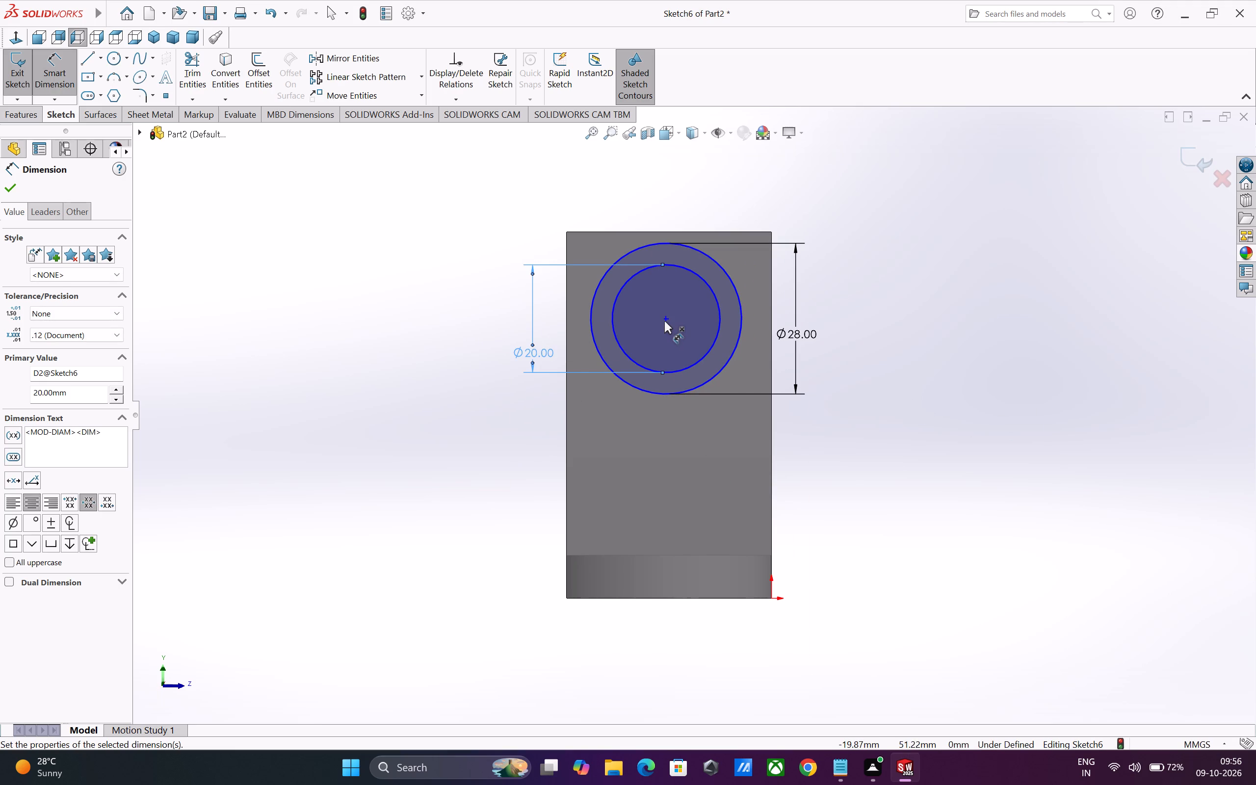
{"action": "left_click", "coordinate": [666, 318]}
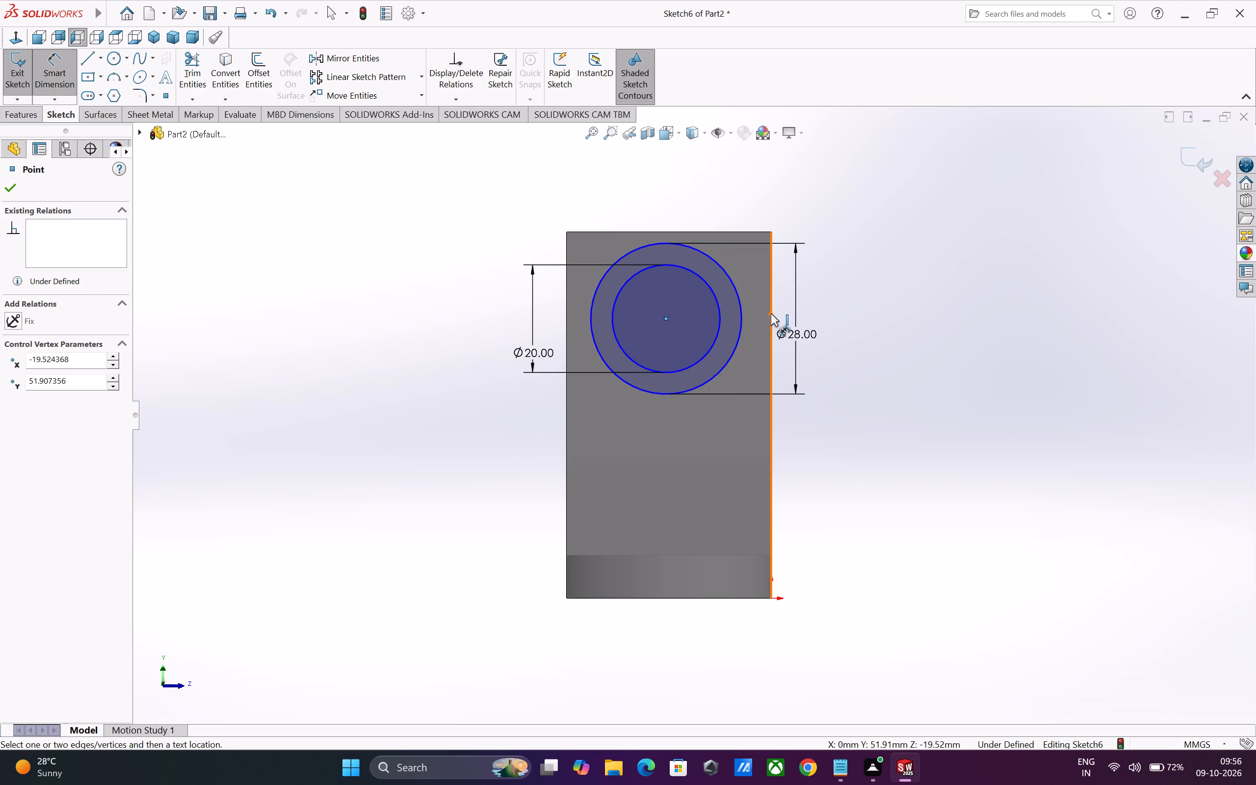
{"action": "left_click", "coordinate": [771, 314]}
{"action": "left_click", "coordinate": [734, 201]}
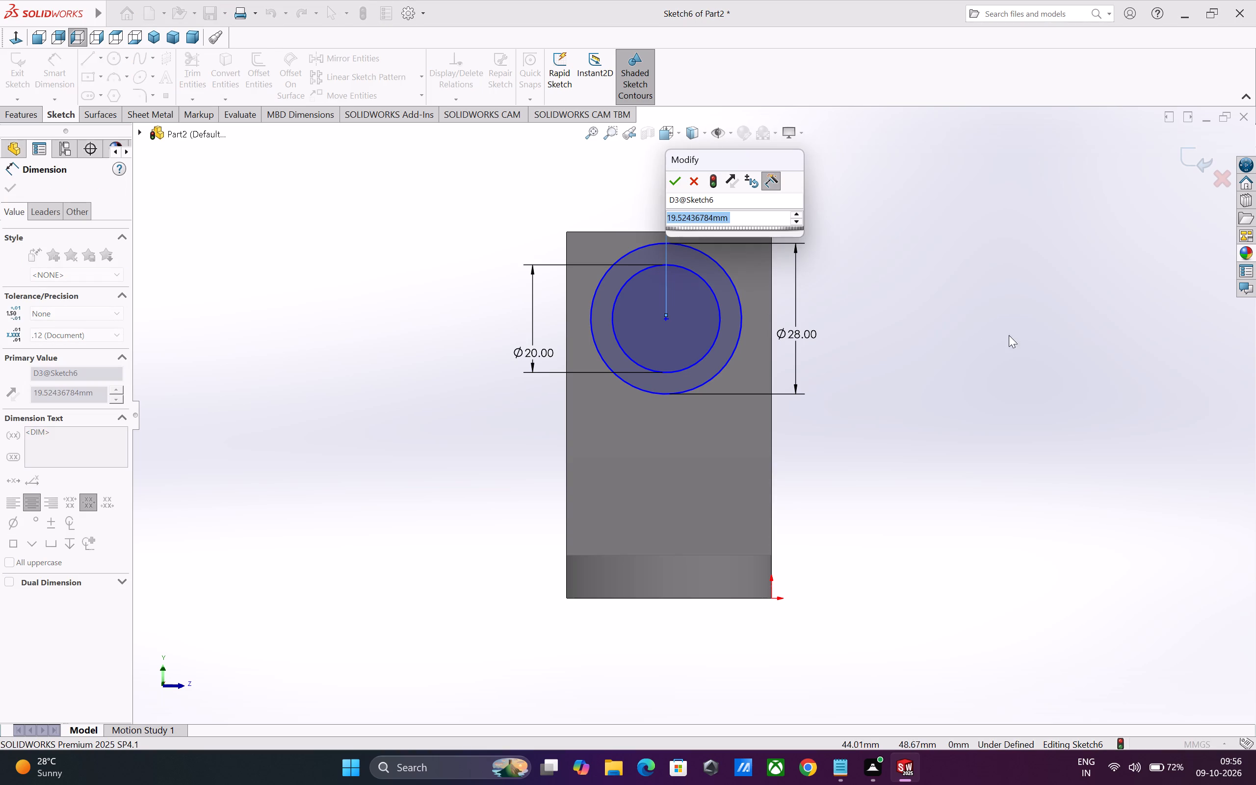
{"action": "key", "text": "3"}
{"action": "key", "text": "8"}
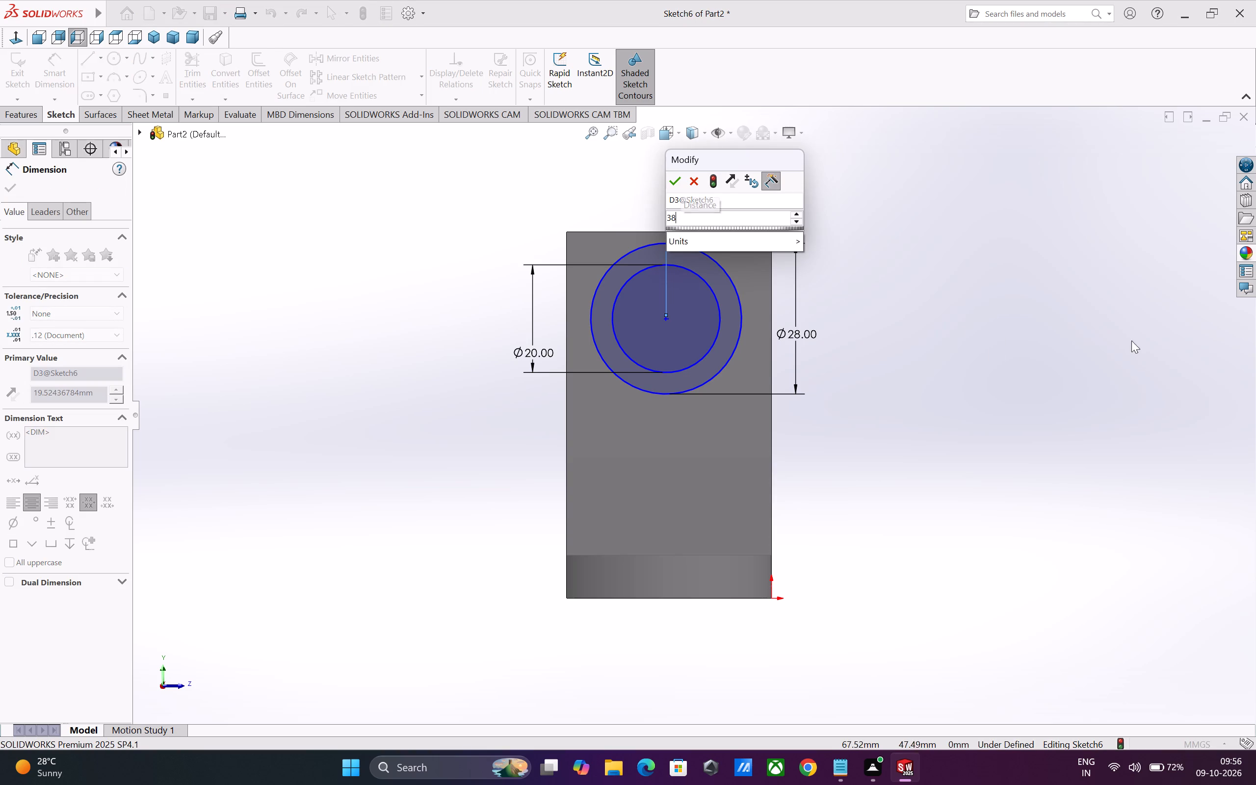
{"action": "key", "text": "slash"}
{"action": "key", "text": "2"}
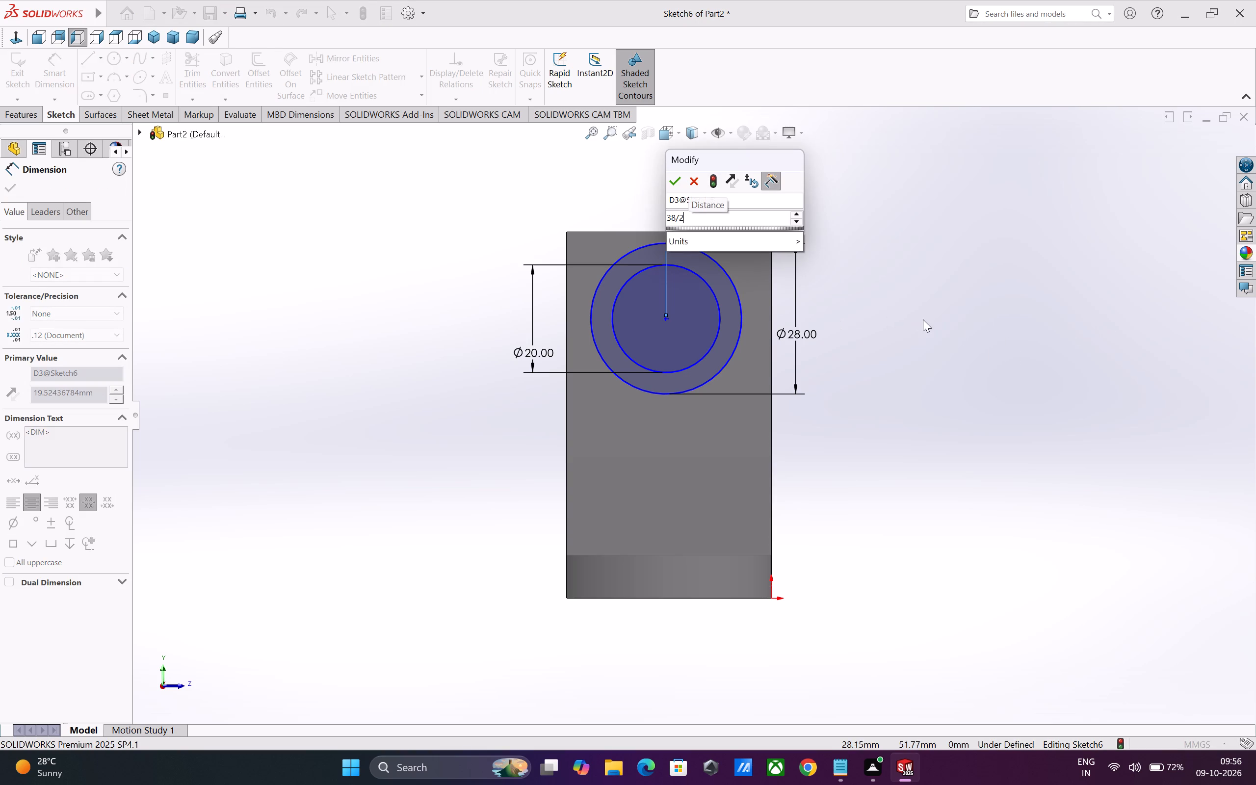
{"action": "key", "text": "Return"}
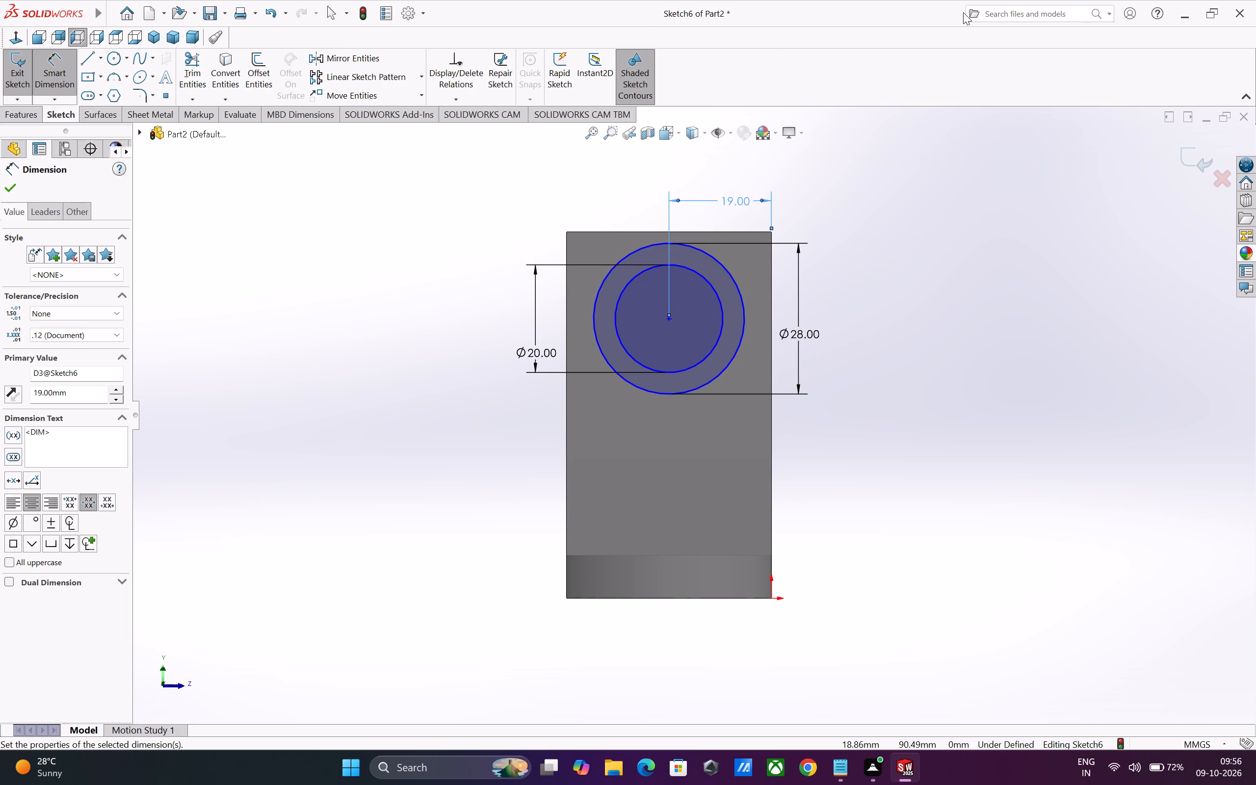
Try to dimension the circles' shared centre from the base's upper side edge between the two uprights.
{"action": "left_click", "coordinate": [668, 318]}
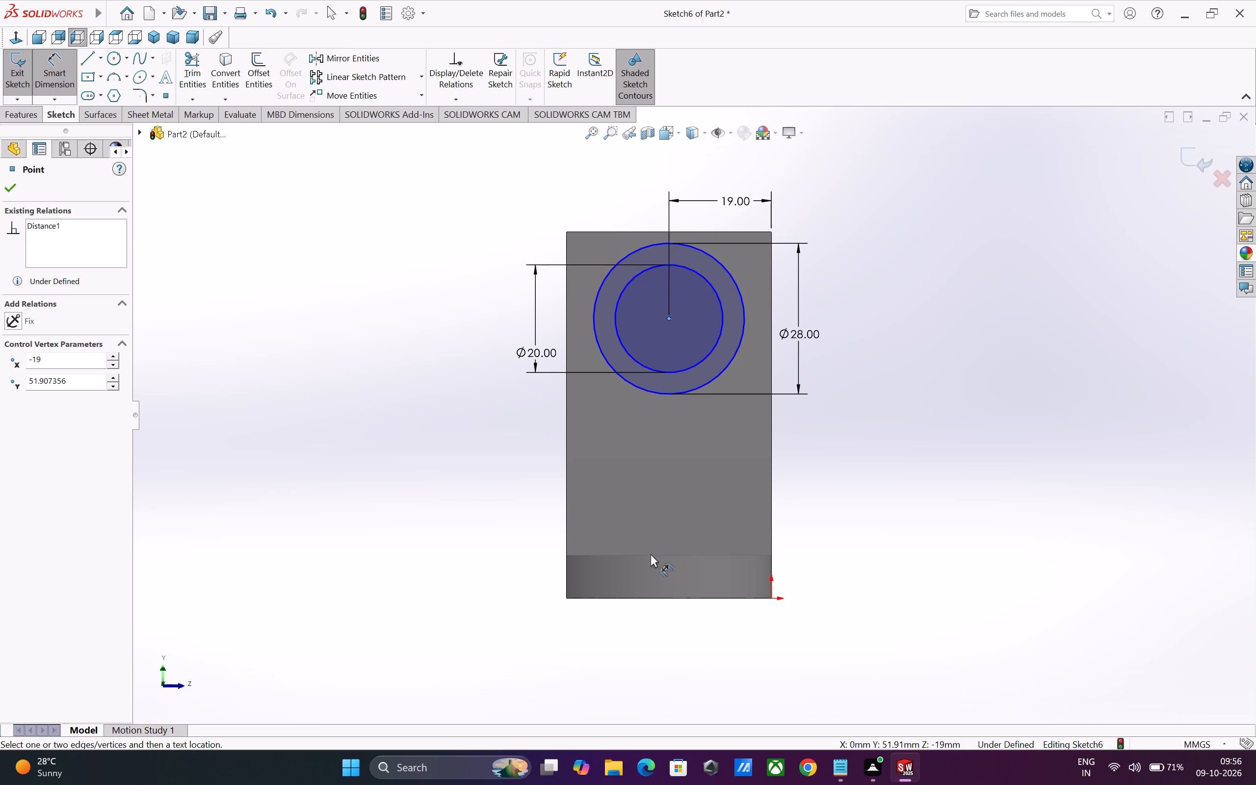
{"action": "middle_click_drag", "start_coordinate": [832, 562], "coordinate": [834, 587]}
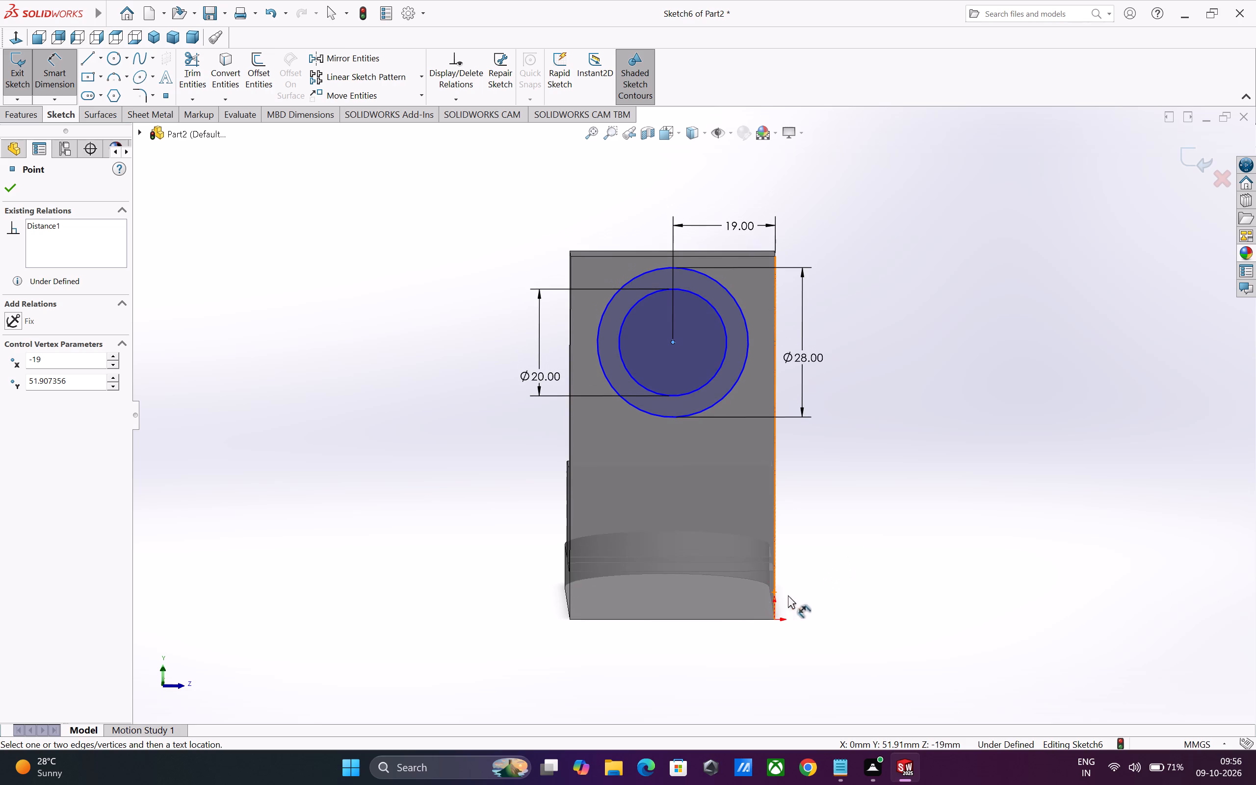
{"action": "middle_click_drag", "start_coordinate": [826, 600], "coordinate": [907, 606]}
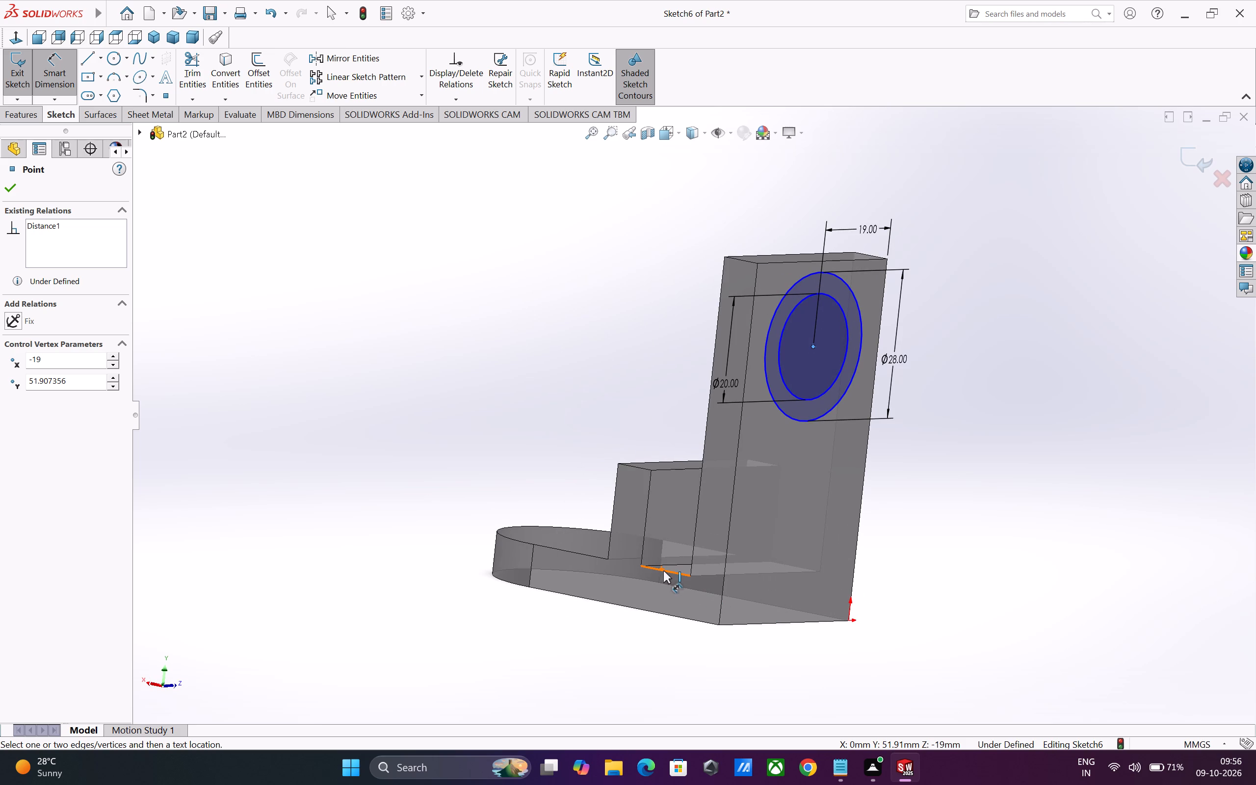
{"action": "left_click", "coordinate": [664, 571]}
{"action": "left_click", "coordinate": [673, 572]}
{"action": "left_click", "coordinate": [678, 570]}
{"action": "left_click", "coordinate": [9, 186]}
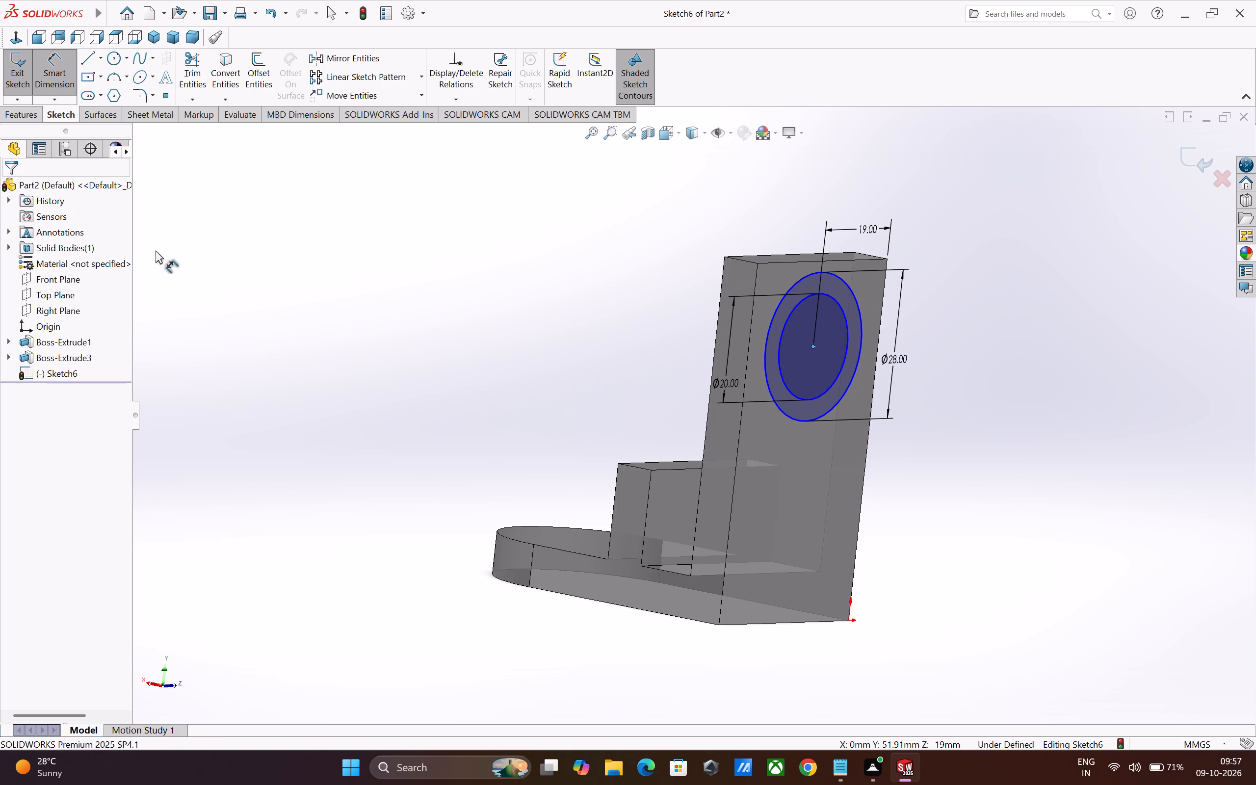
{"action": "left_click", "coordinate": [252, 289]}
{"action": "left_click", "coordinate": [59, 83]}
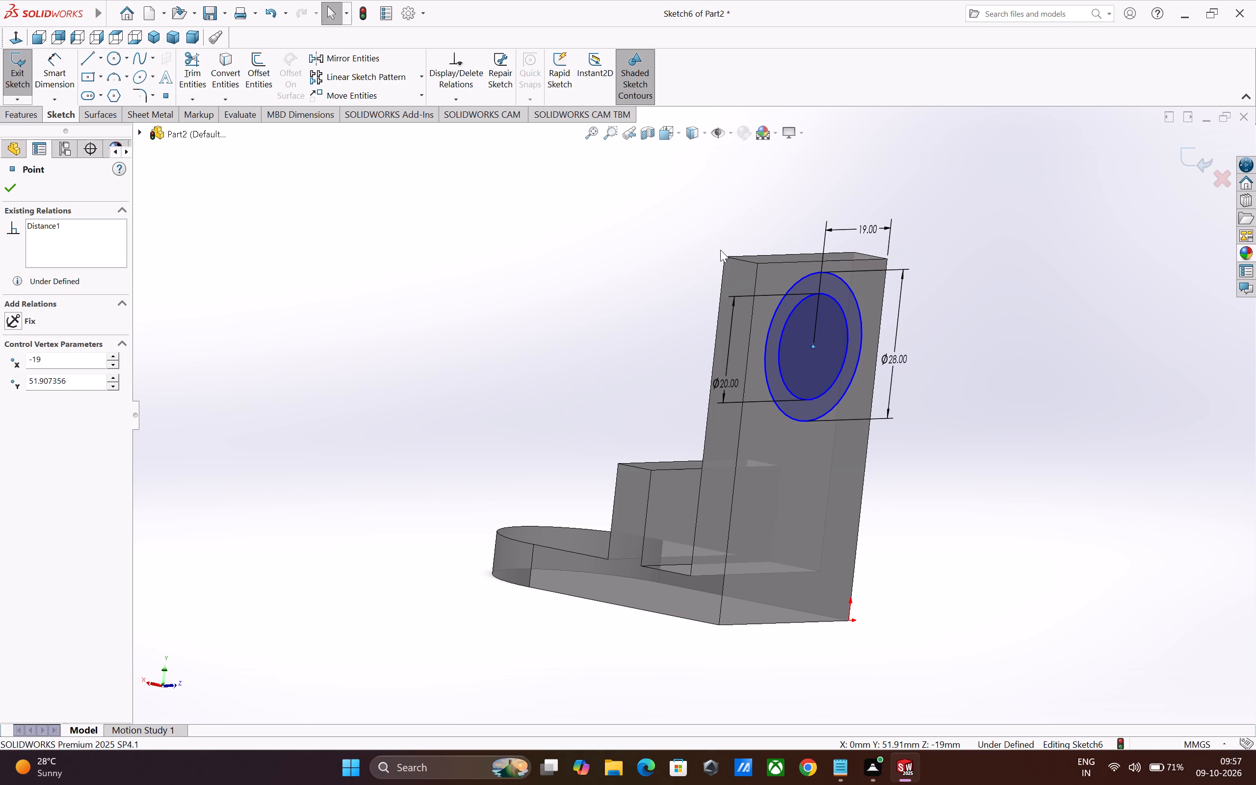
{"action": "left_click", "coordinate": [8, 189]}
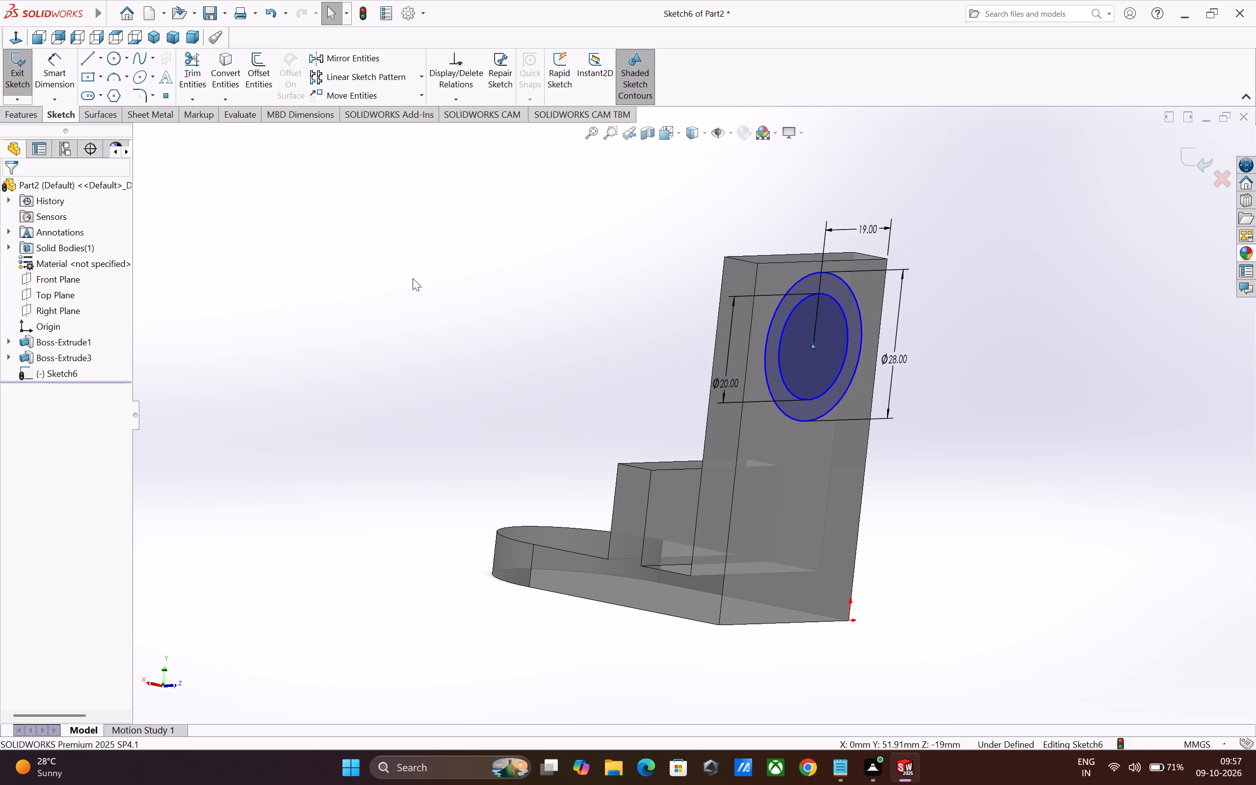
Remove the high density polyethylene (HDPE) appearance from the part.
{"action": "left_click", "coordinate": [96, 185]}
{"action": "double_click", "coordinate": [96, 185]}
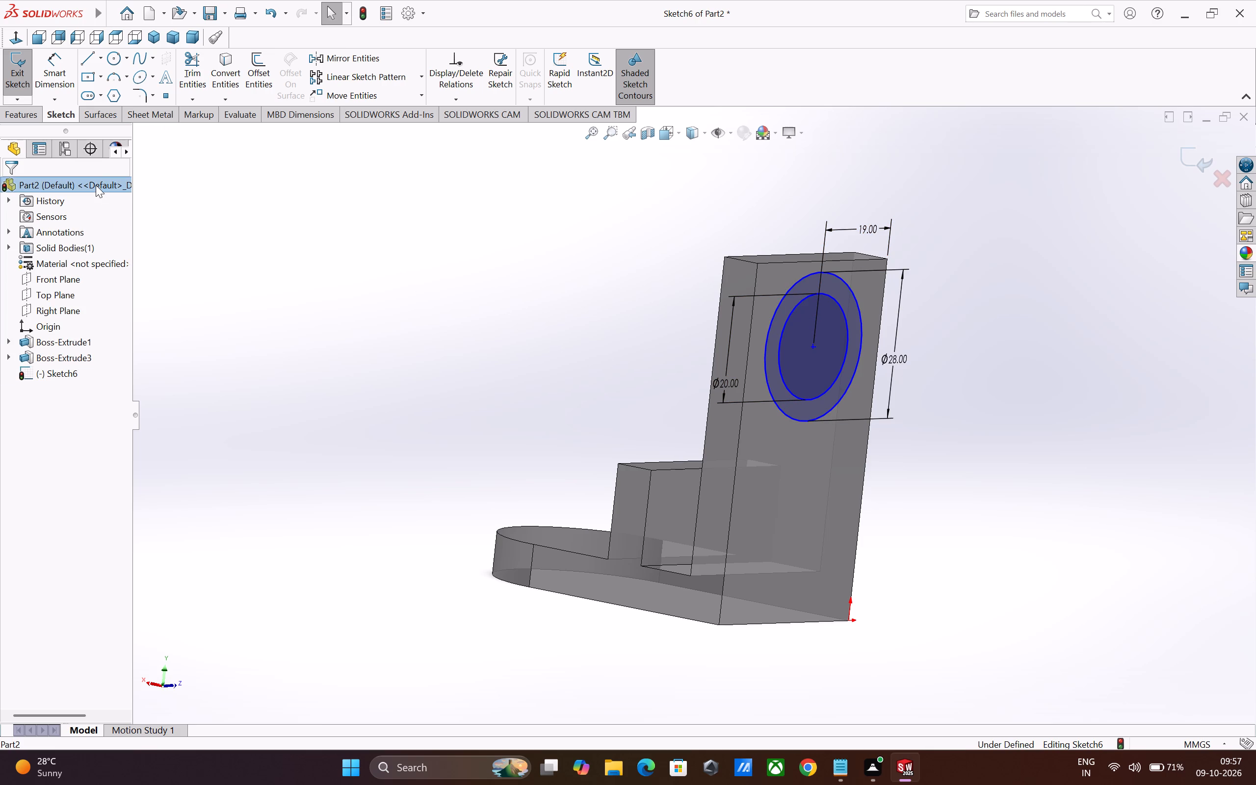
{"action": "left_click", "coordinate": [105, 144]}
{"action": "left_click", "coordinate": [87, 209]}
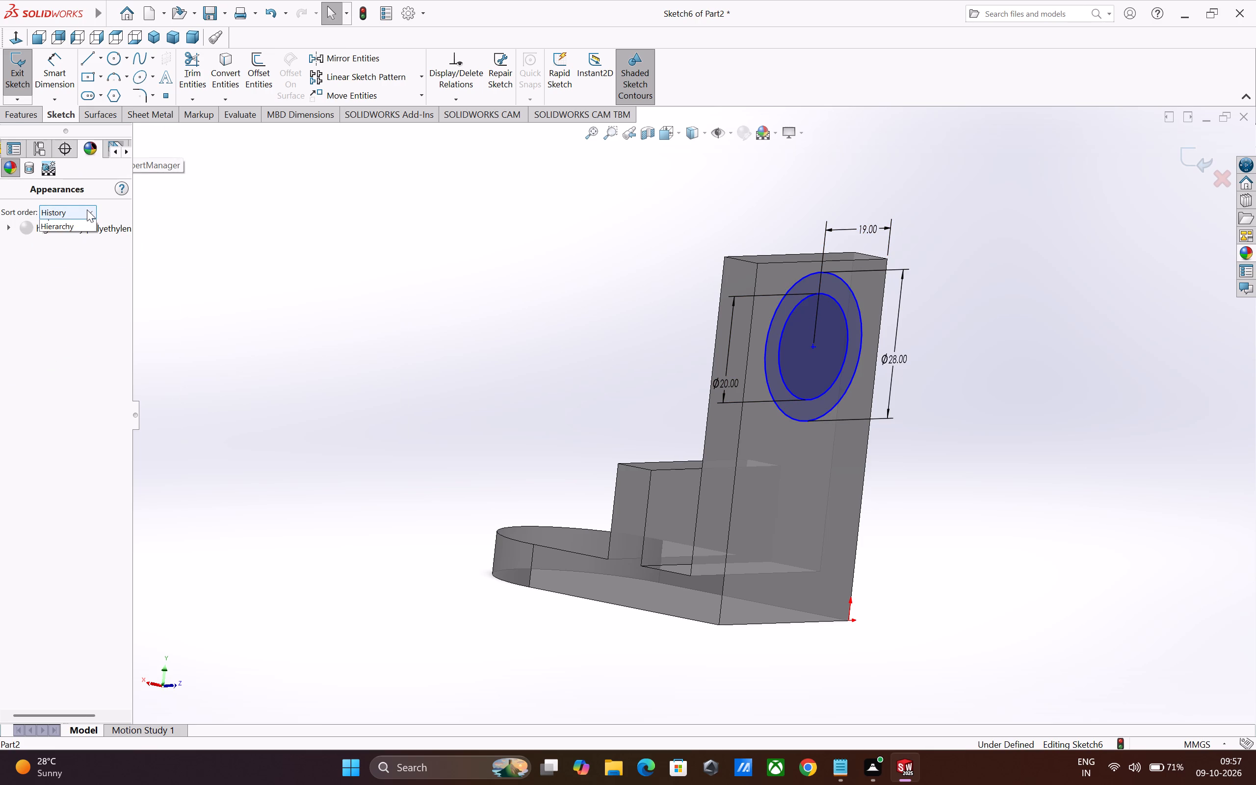
{"action": "left_click", "coordinate": [87, 210]}
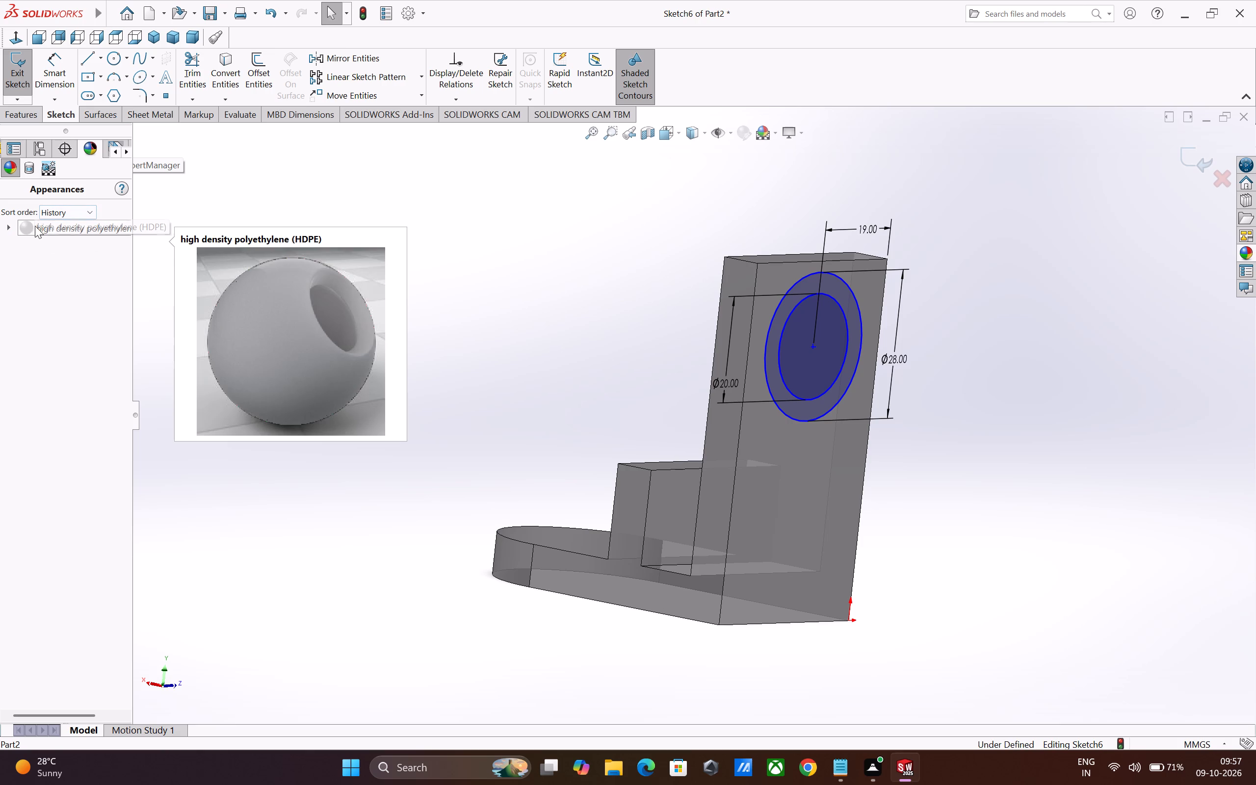
{"action": "left_click", "coordinate": [47, 227]}
{"action": "right_click", "coordinate": [47, 227]}
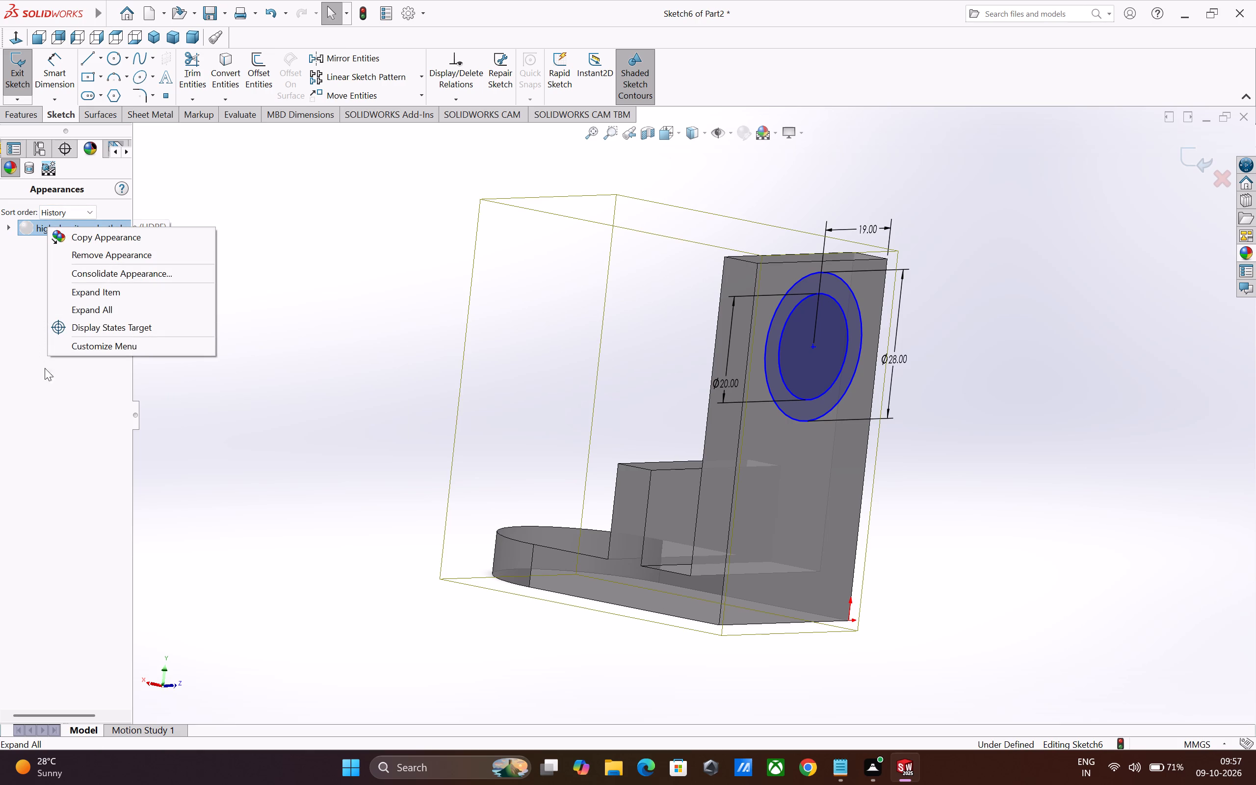
{"action": "left_click", "coordinate": [129, 250]}
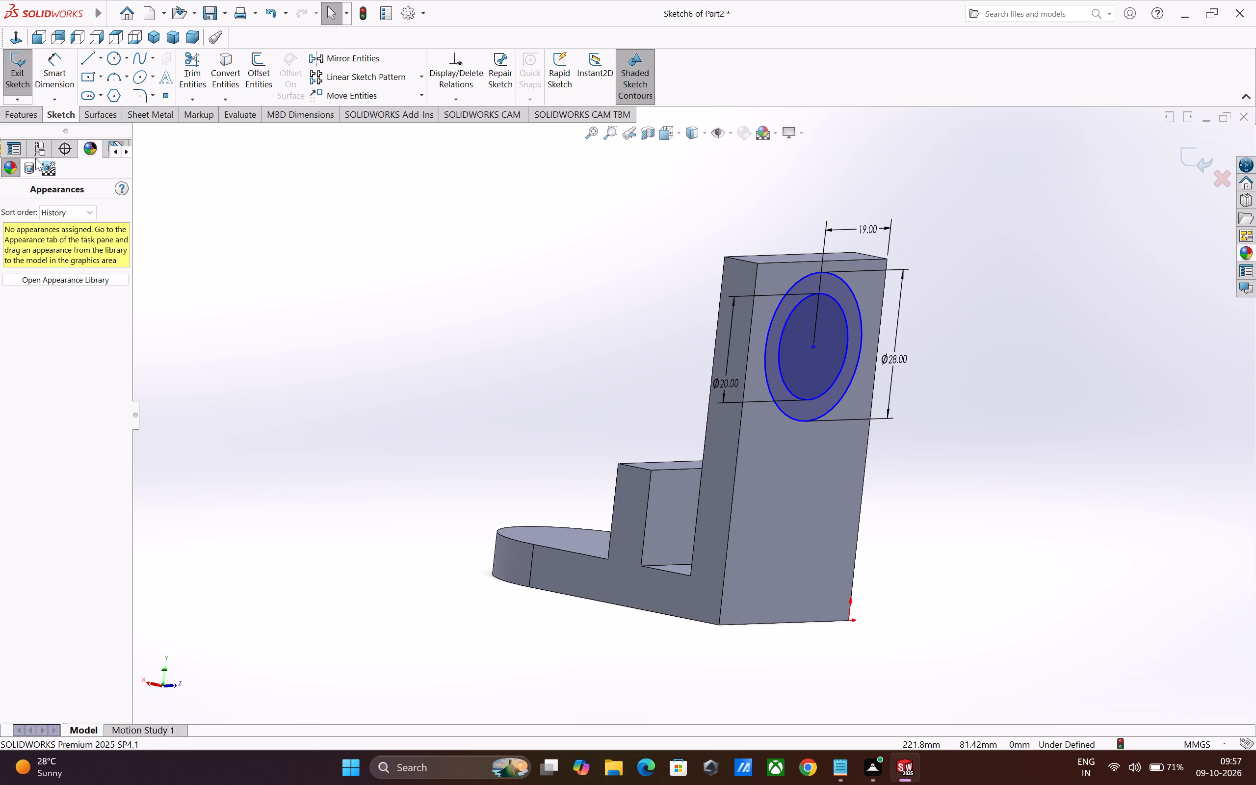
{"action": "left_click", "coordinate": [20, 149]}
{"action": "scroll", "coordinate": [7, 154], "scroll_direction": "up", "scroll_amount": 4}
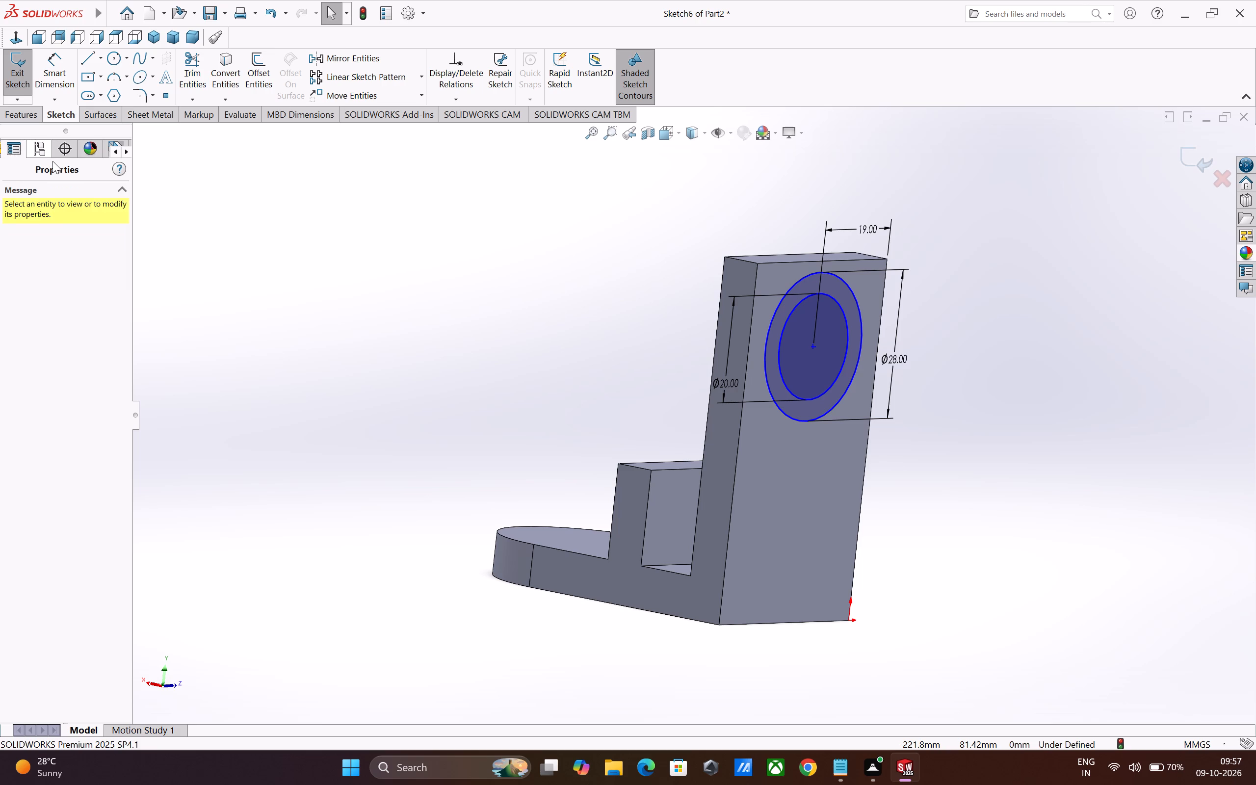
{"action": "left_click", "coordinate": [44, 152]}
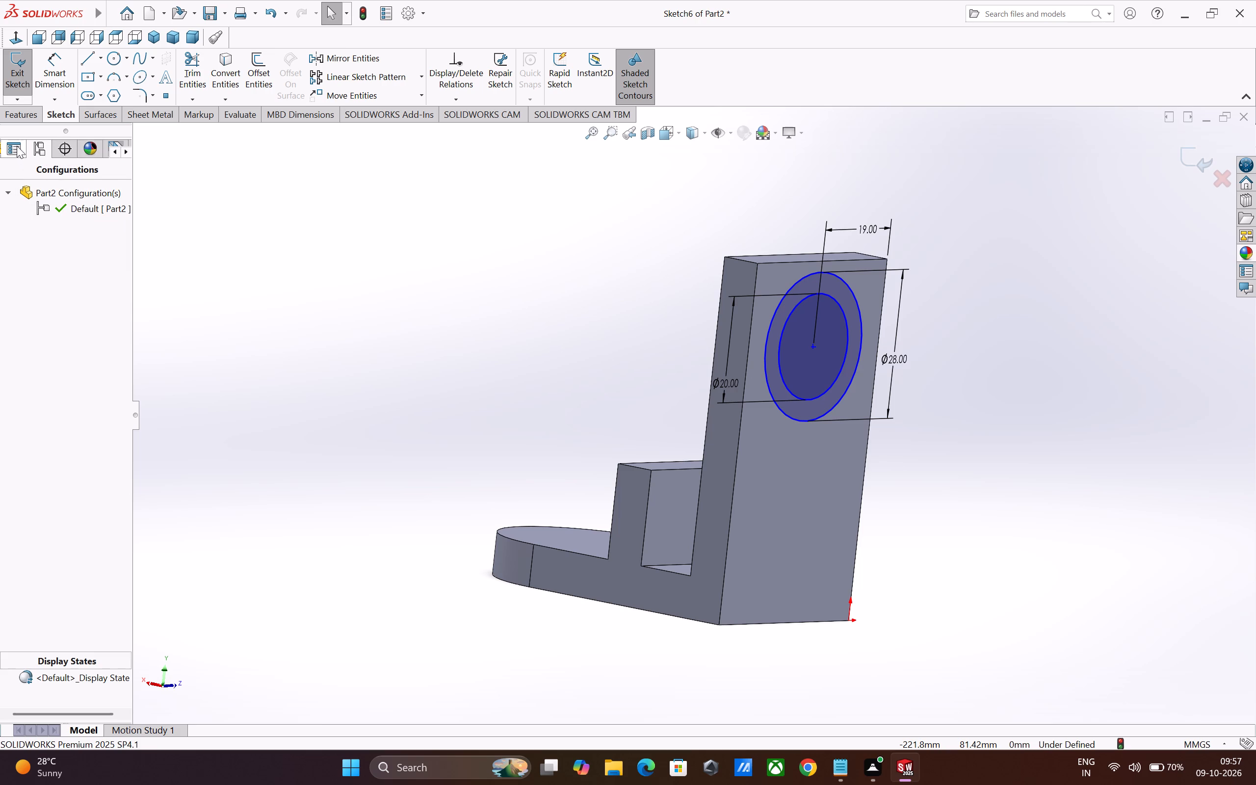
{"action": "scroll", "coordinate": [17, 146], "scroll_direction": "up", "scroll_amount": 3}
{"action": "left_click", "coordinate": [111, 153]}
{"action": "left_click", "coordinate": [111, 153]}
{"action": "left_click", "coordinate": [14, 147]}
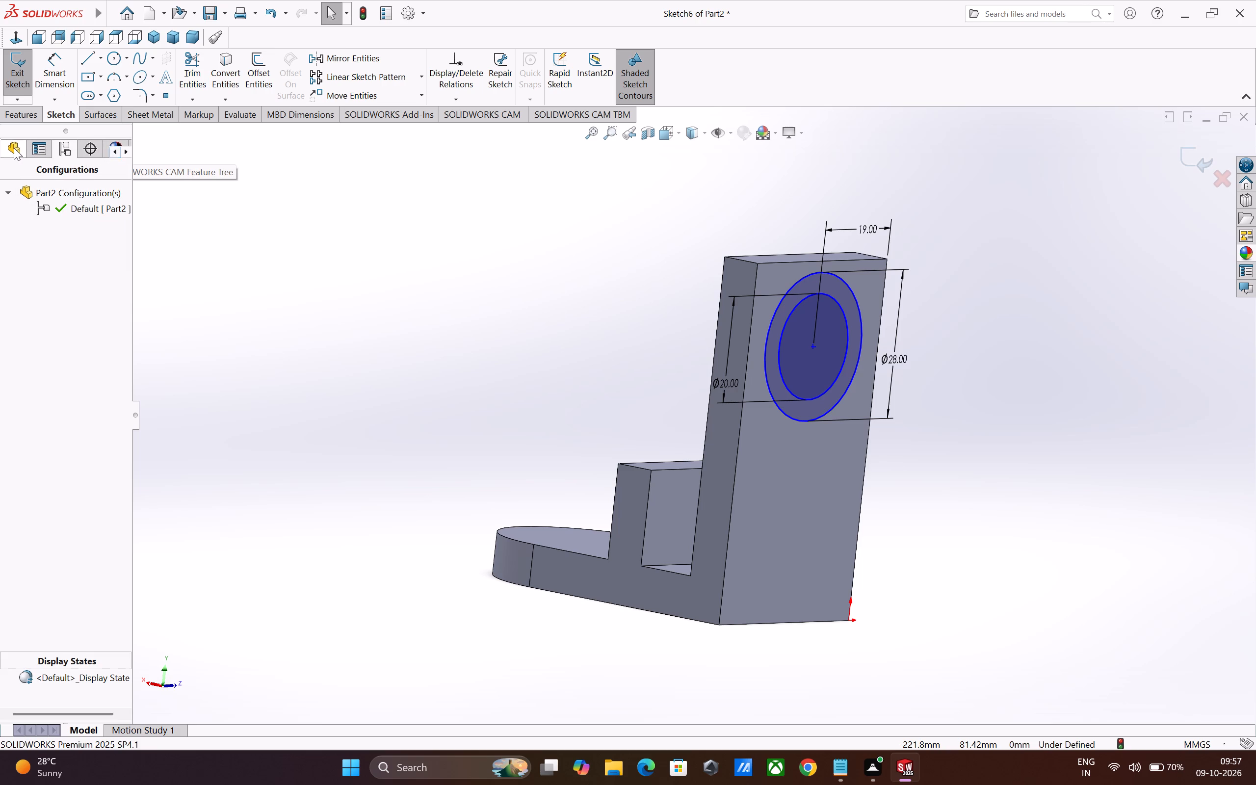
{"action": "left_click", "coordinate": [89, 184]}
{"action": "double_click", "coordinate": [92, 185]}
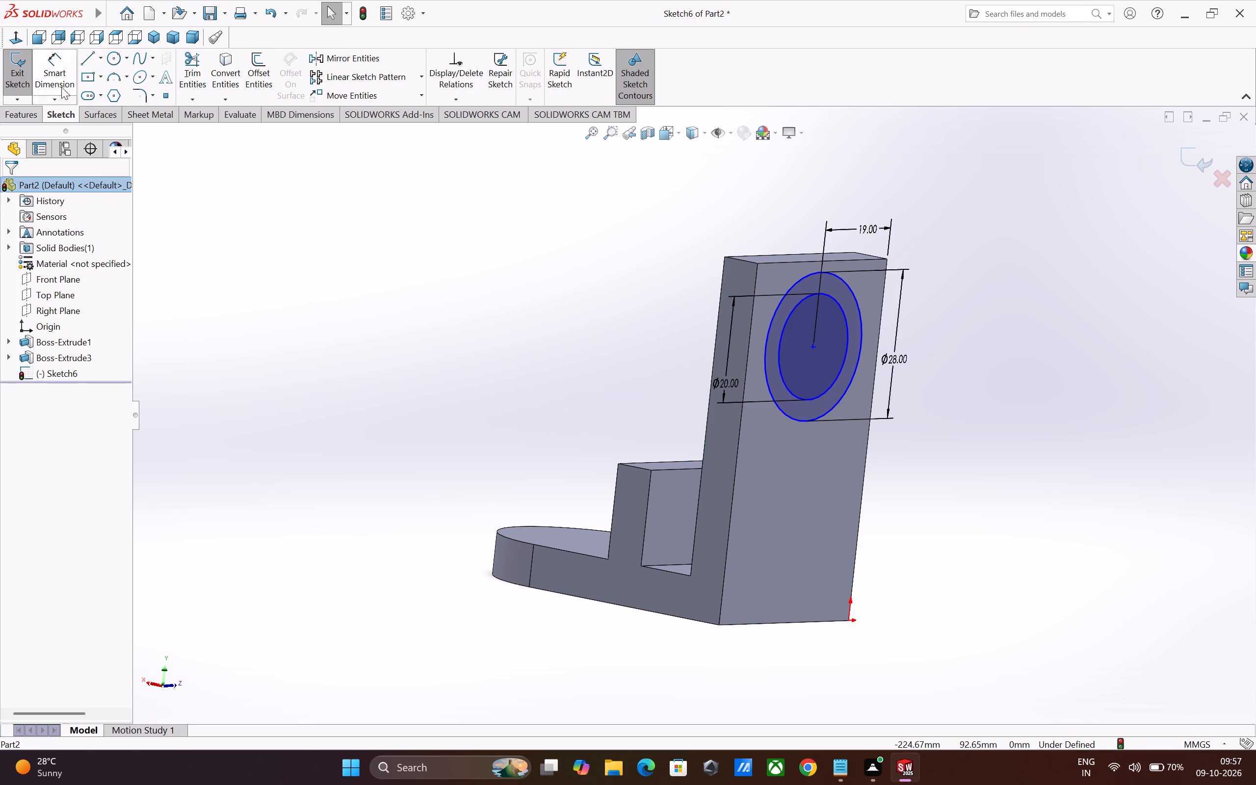
Dimension the circles' shared centre 42+8 (50 mm) above the bottom edge of the tall upright's back face.
{"action": "left_click_drag", "start_coordinate": [61, 86], "coordinate": [67, 88]}
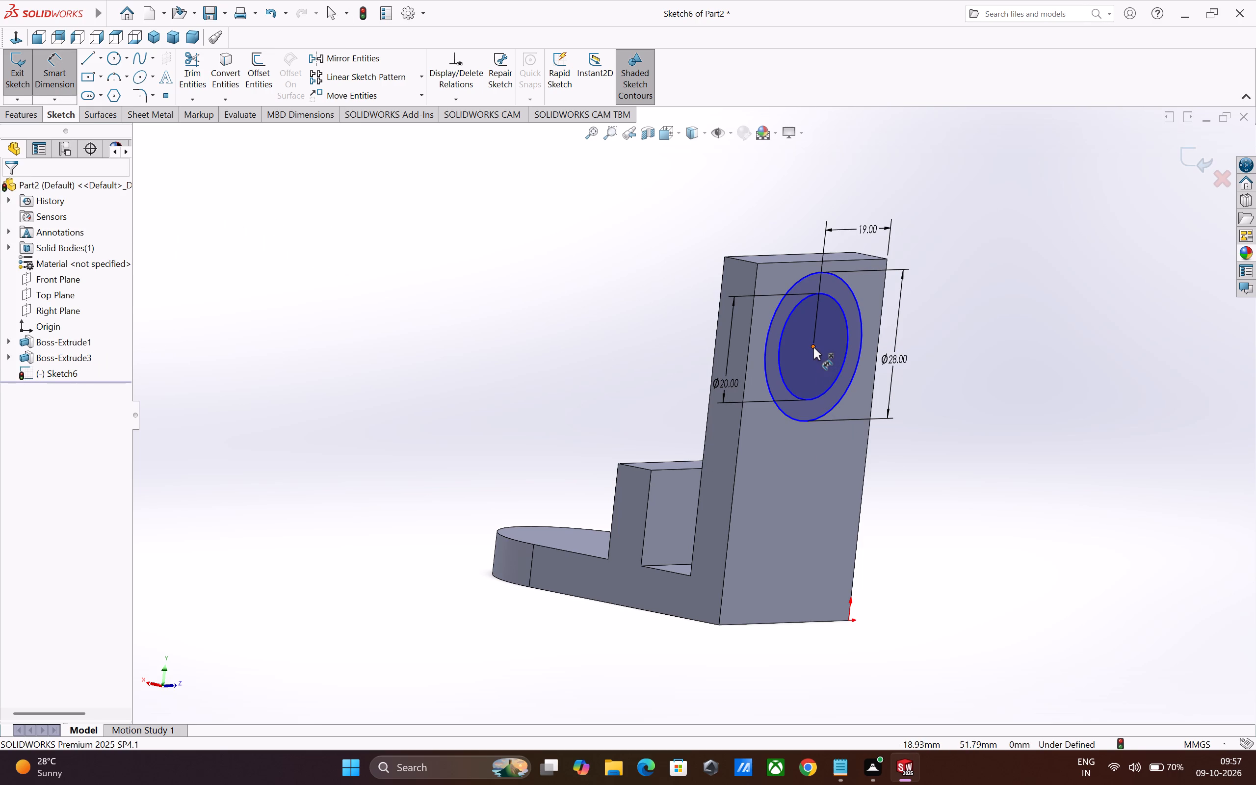
{"action": "left_click", "coordinate": [813, 347]}
{"action": "left_click", "coordinate": [669, 571]}
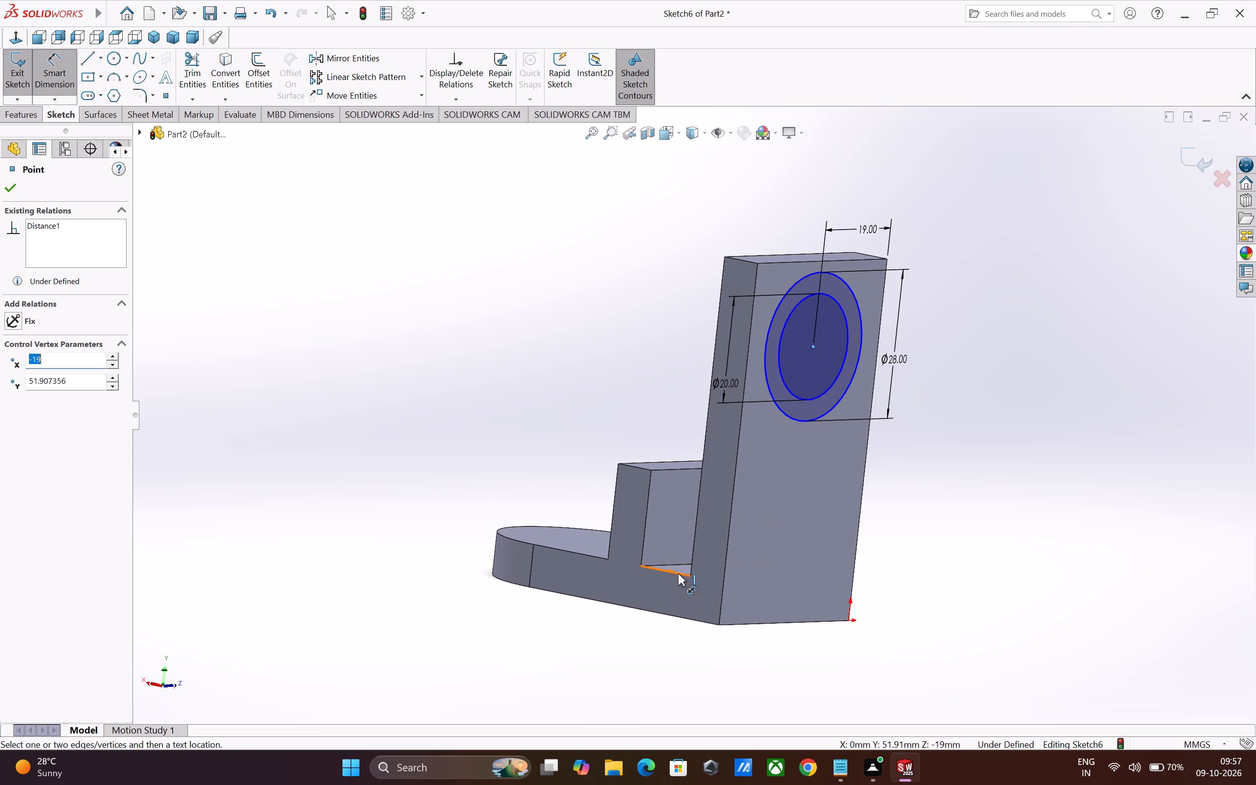
{"action": "middle_click_drag", "start_coordinate": [1002, 603], "coordinate": [857, 613]}
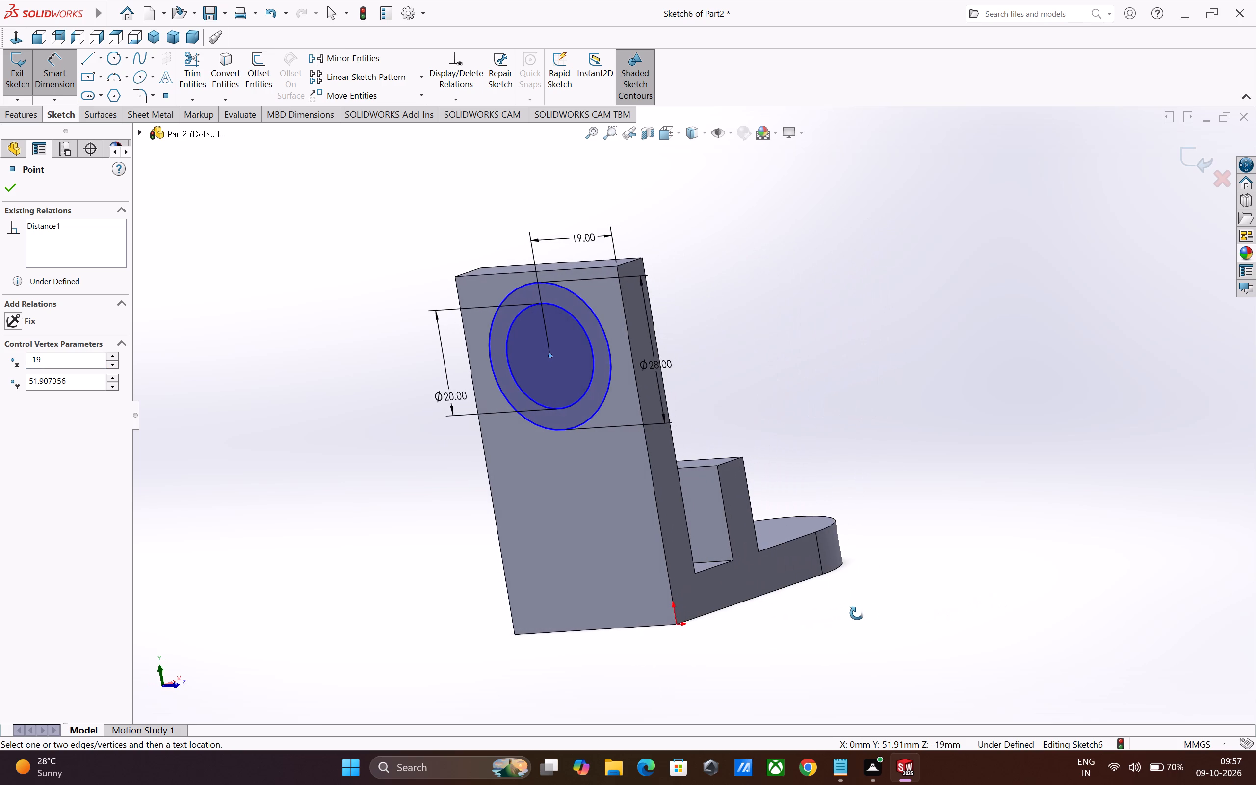
{"action": "middle_click_drag", "start_coordinate": [857, 613], "coordinate": [855, 612]}
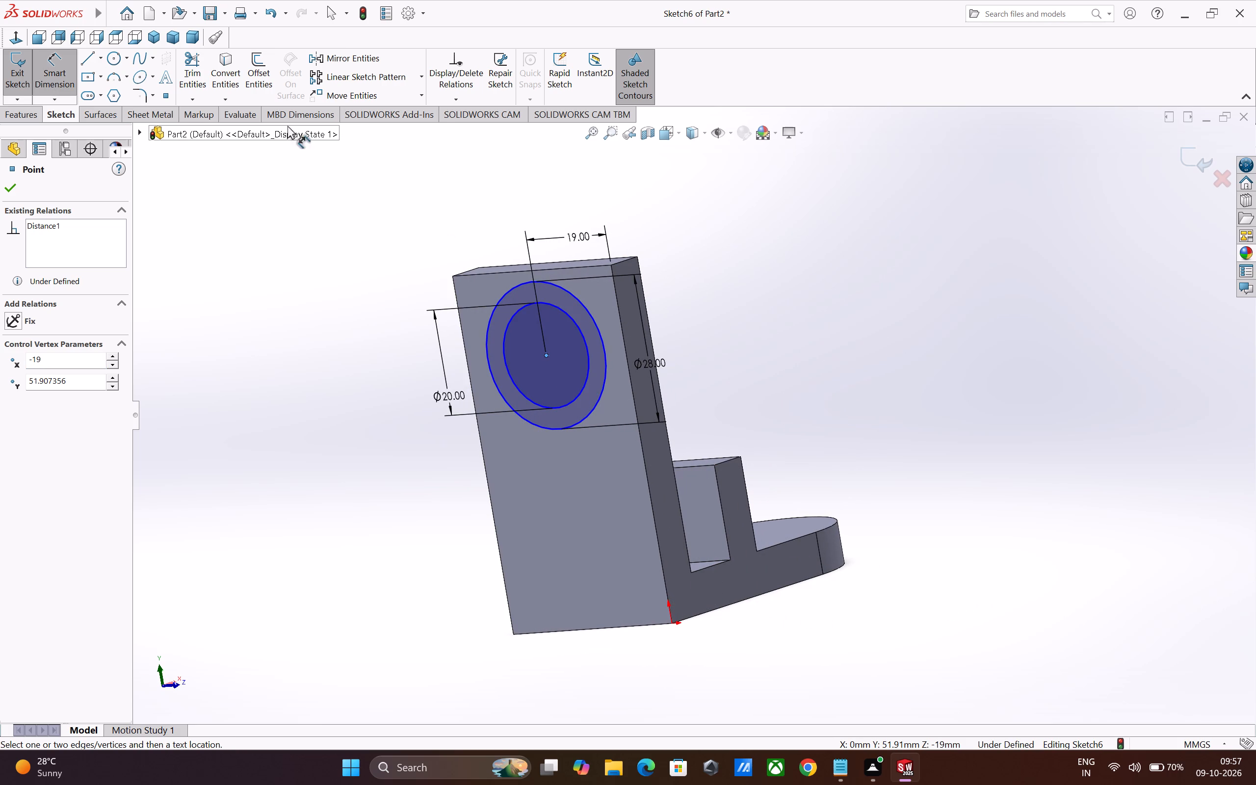
{"action": "left_click", "coordinate": [683, 133]}
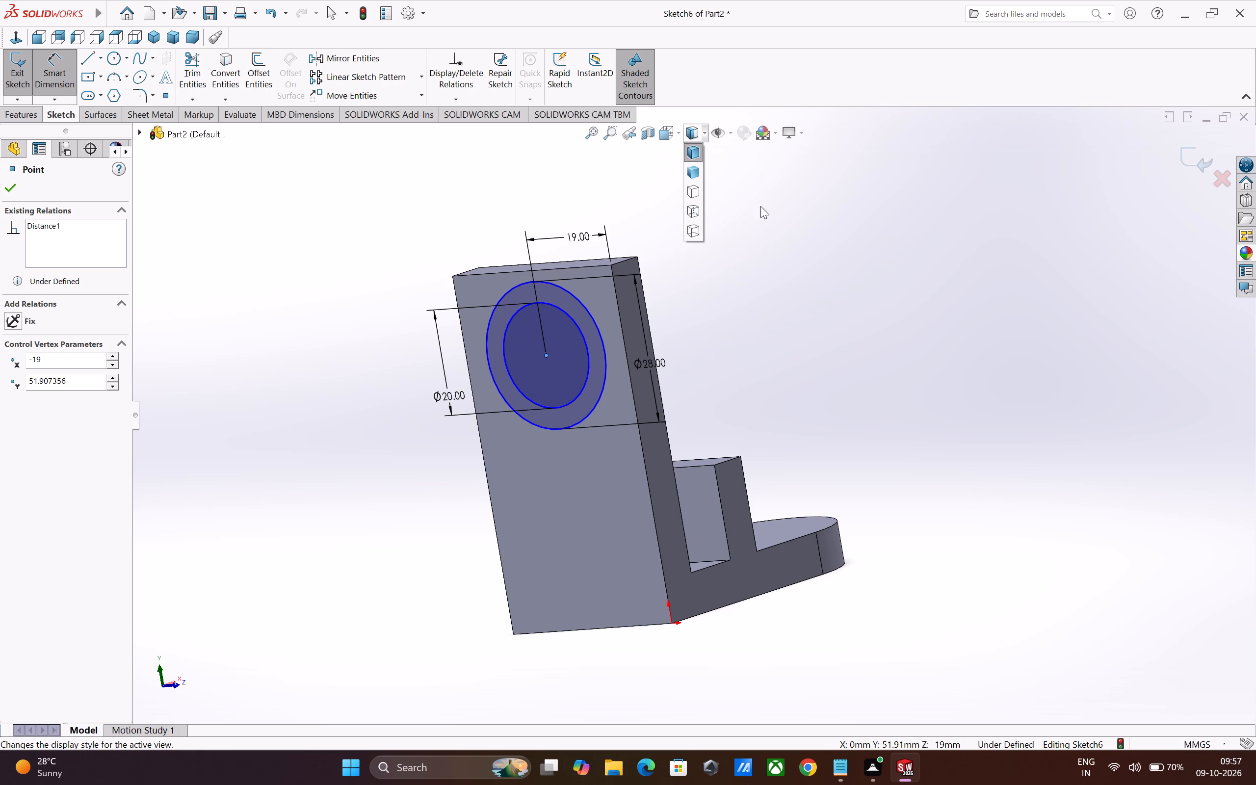
{"action": "left_click", "coordinate": [749, 212]}
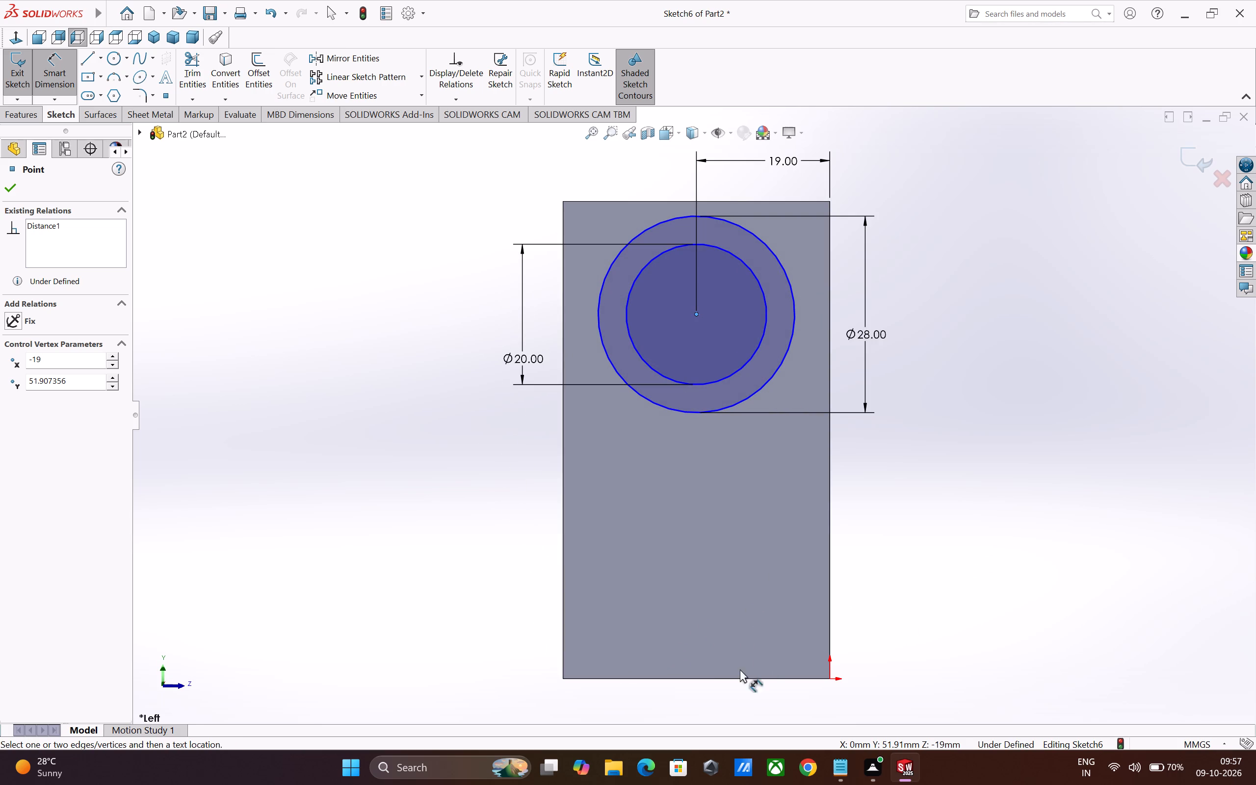
{"action": "left_click", "coordinate": [723, 677]}
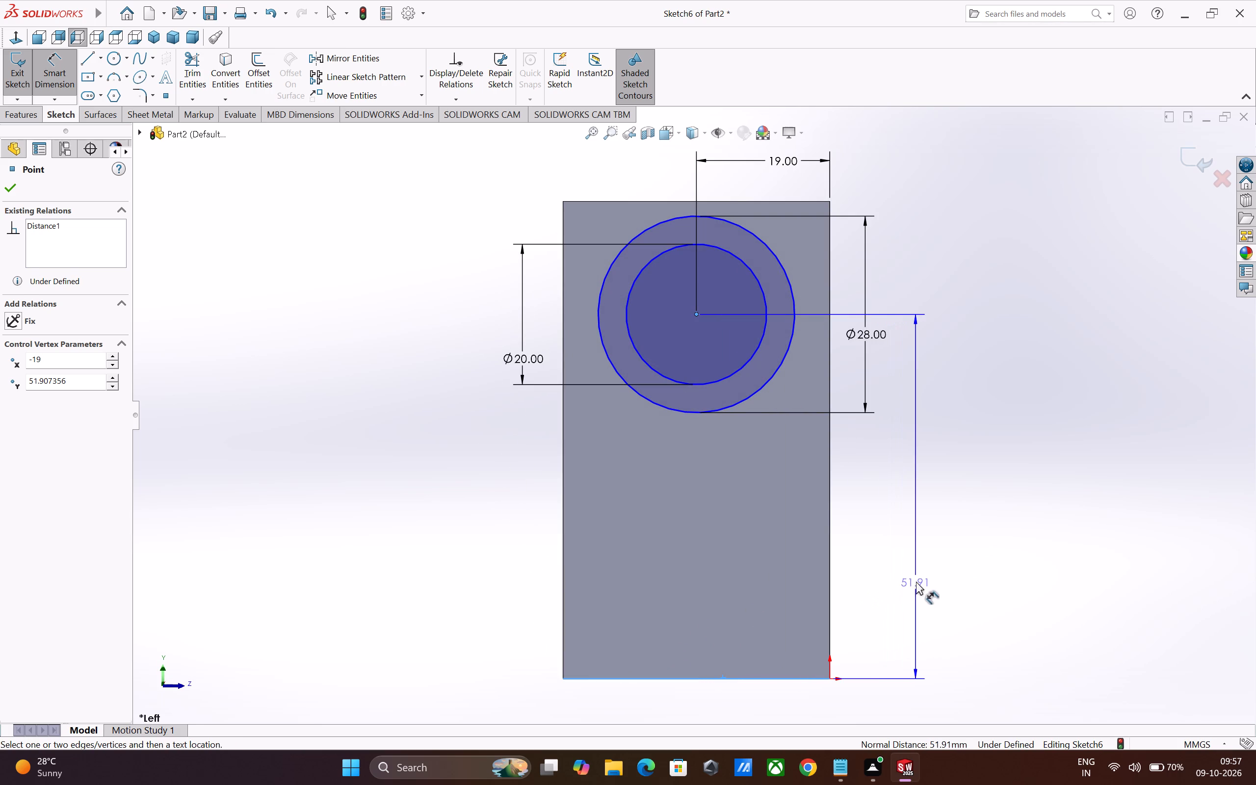
{"action": "left_click", "coordinate": [916, 581]}
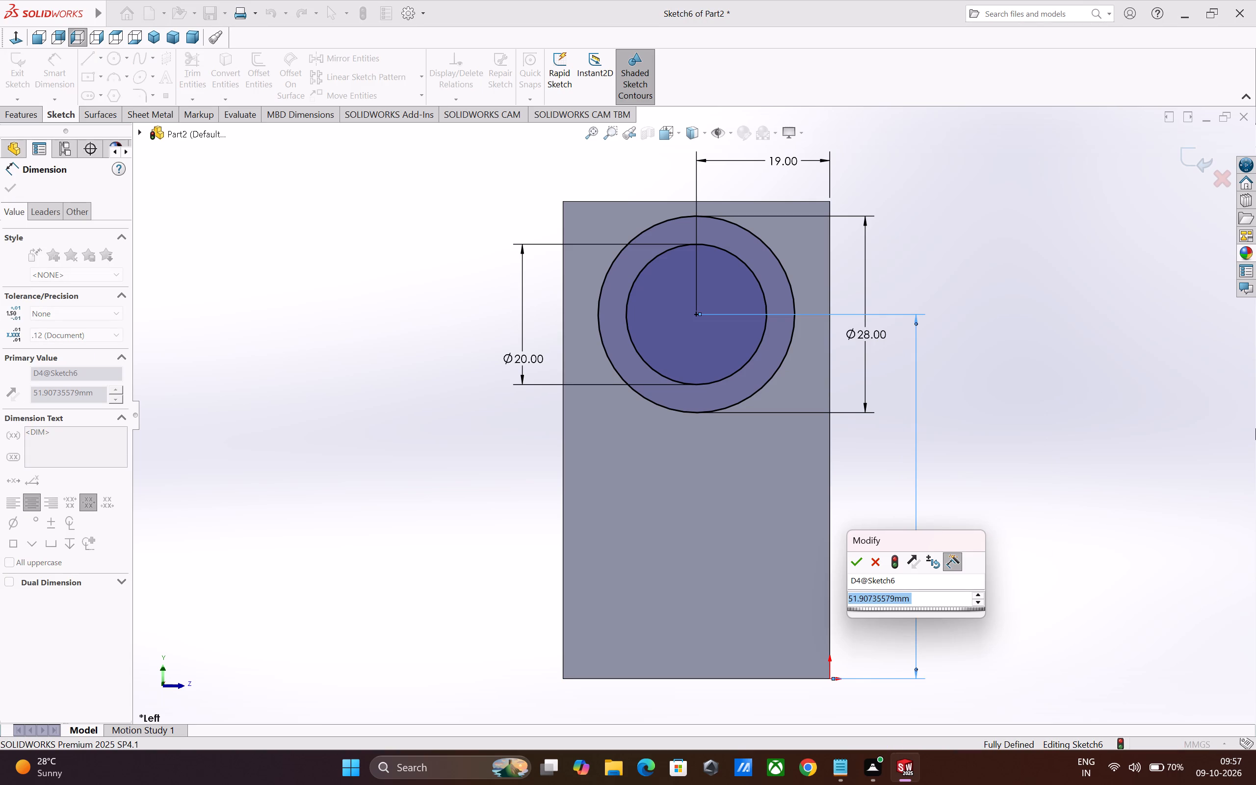
{"action": "key", "text": "4"}
{"action": "key", "text": "2"}
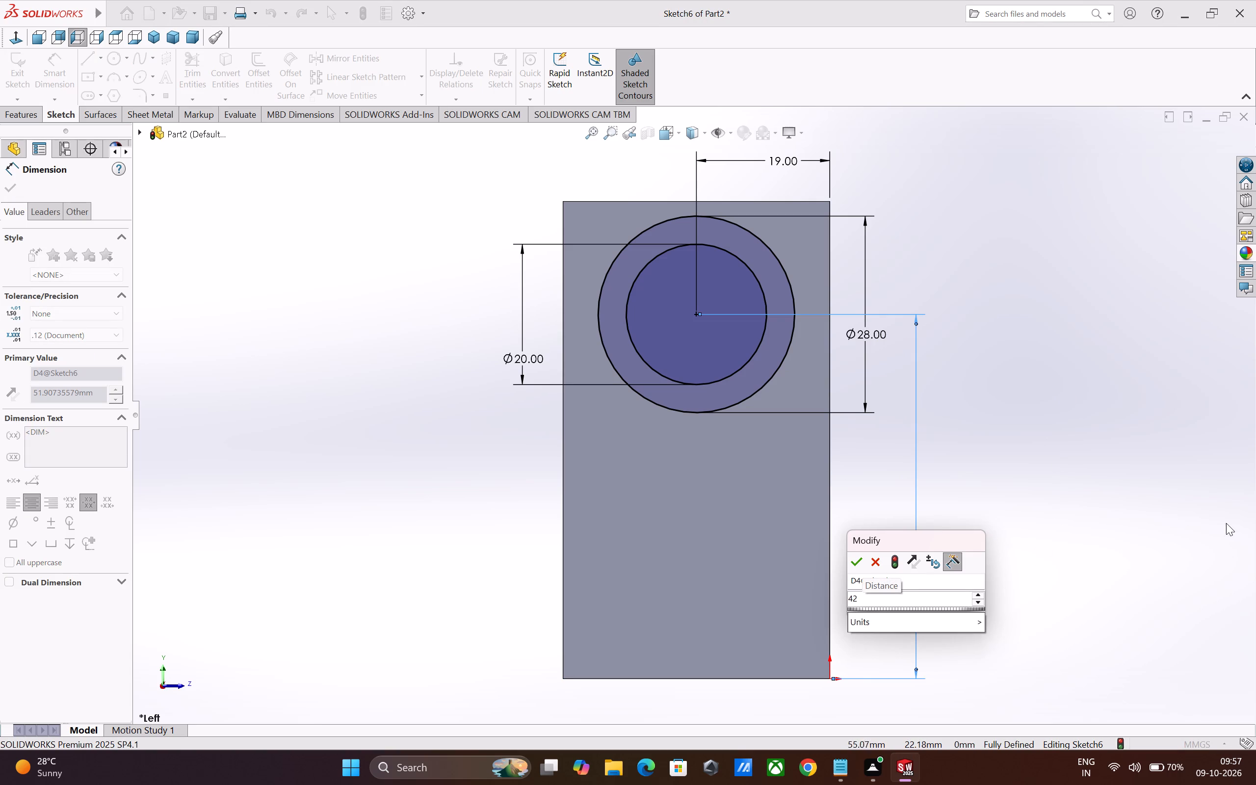
{"action": "key", "text": "plus"}
{"action": "key", "text": "8"}
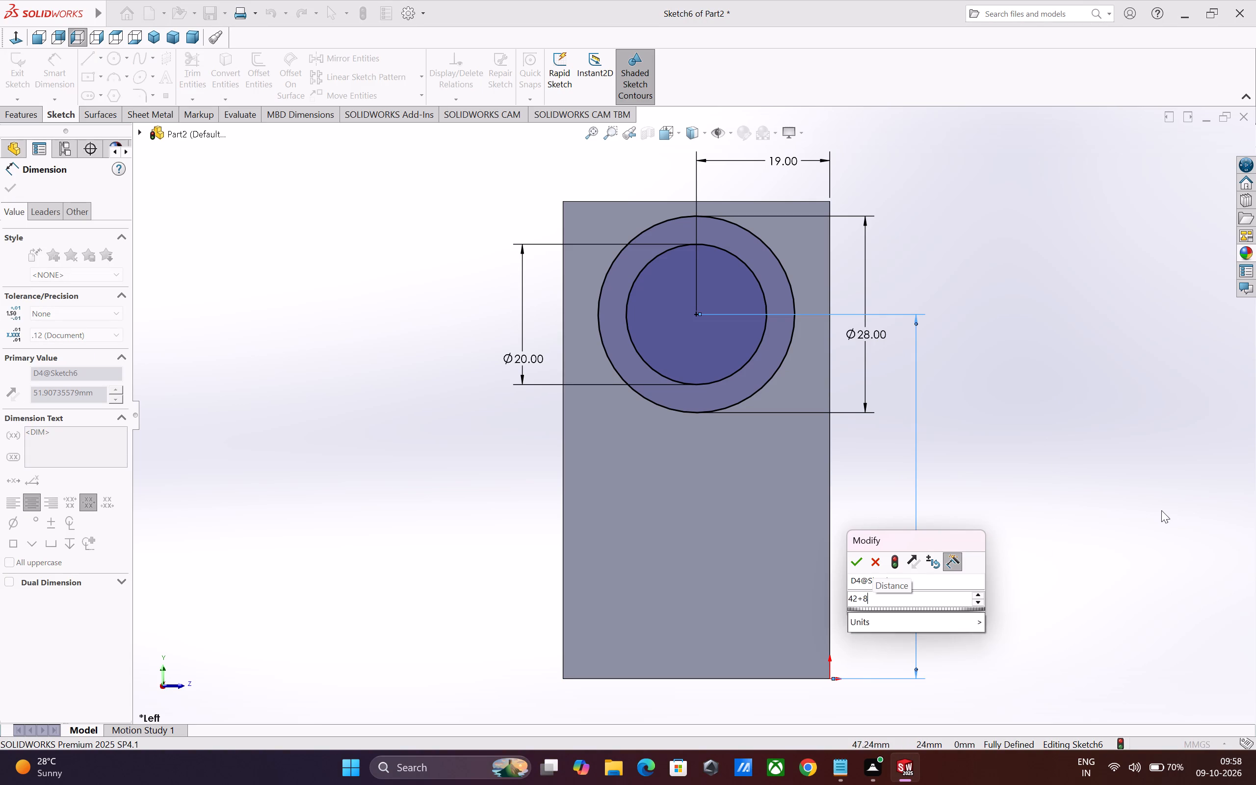
{"action": "key", "text": "Return"}
{"action": "left_click", "coordinate": [1069, 519]}
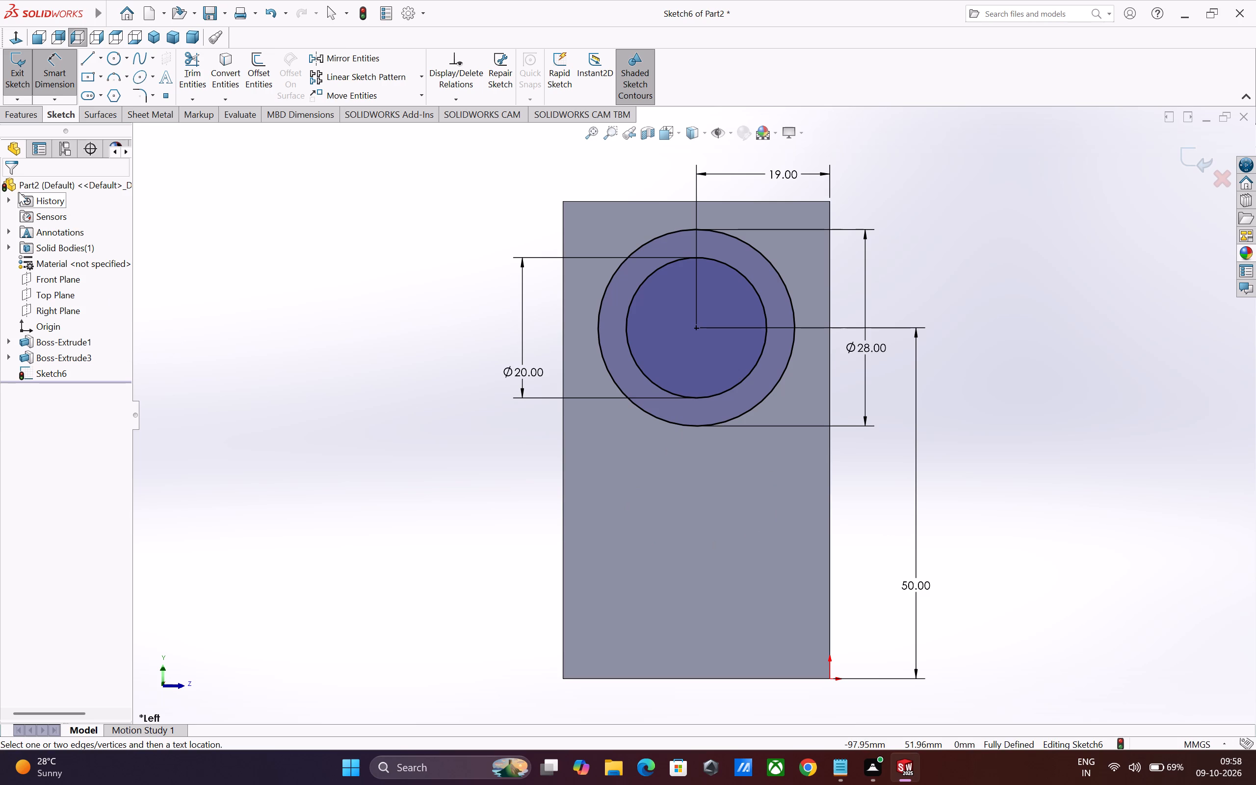
Extrude the concentric circles as a blind boss 17+8 (25 mm) deep, reversing the direction through the tall upright towards the short one.
{"action": "left_click", "coordinate": [12, 113]}
{"action": "left_click", "coordinate": [18, 73]}
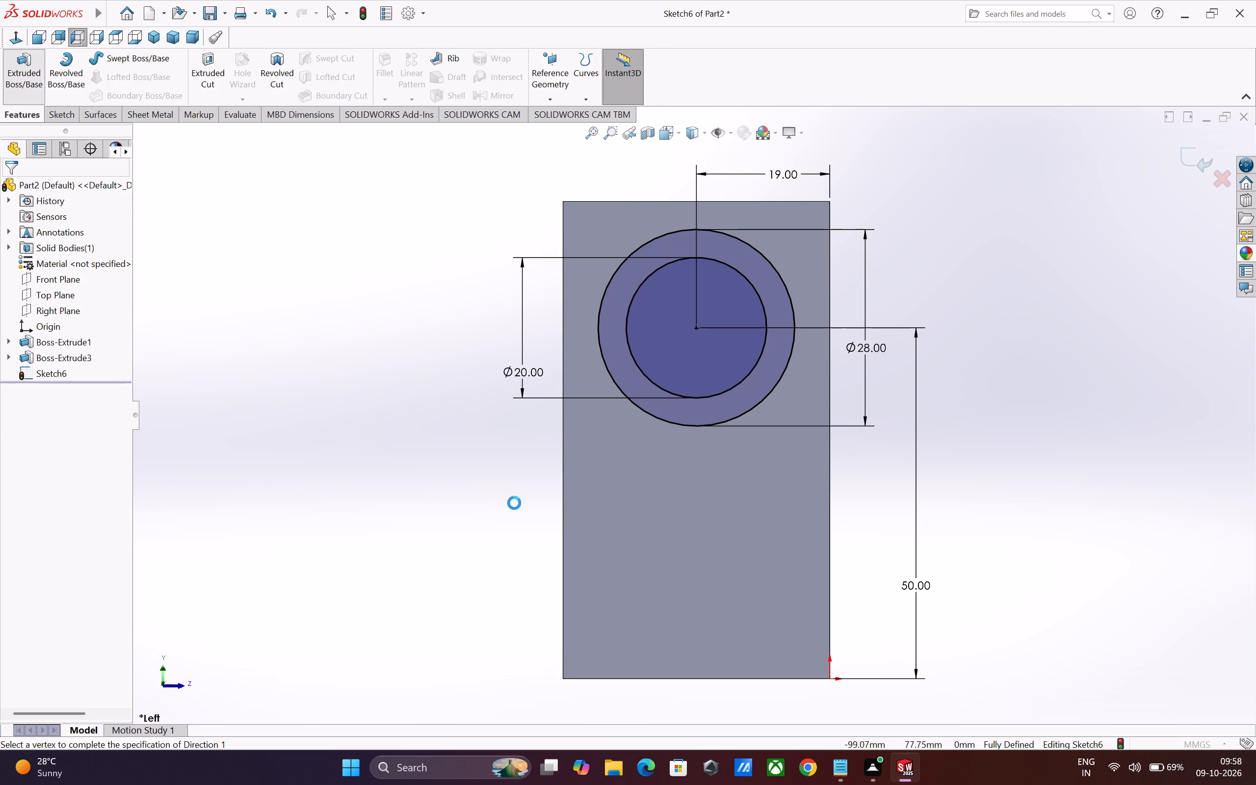
{"action": "middle_click_drag", "start_coordinate": [1062, 503], "coordinate": [877, 534]}
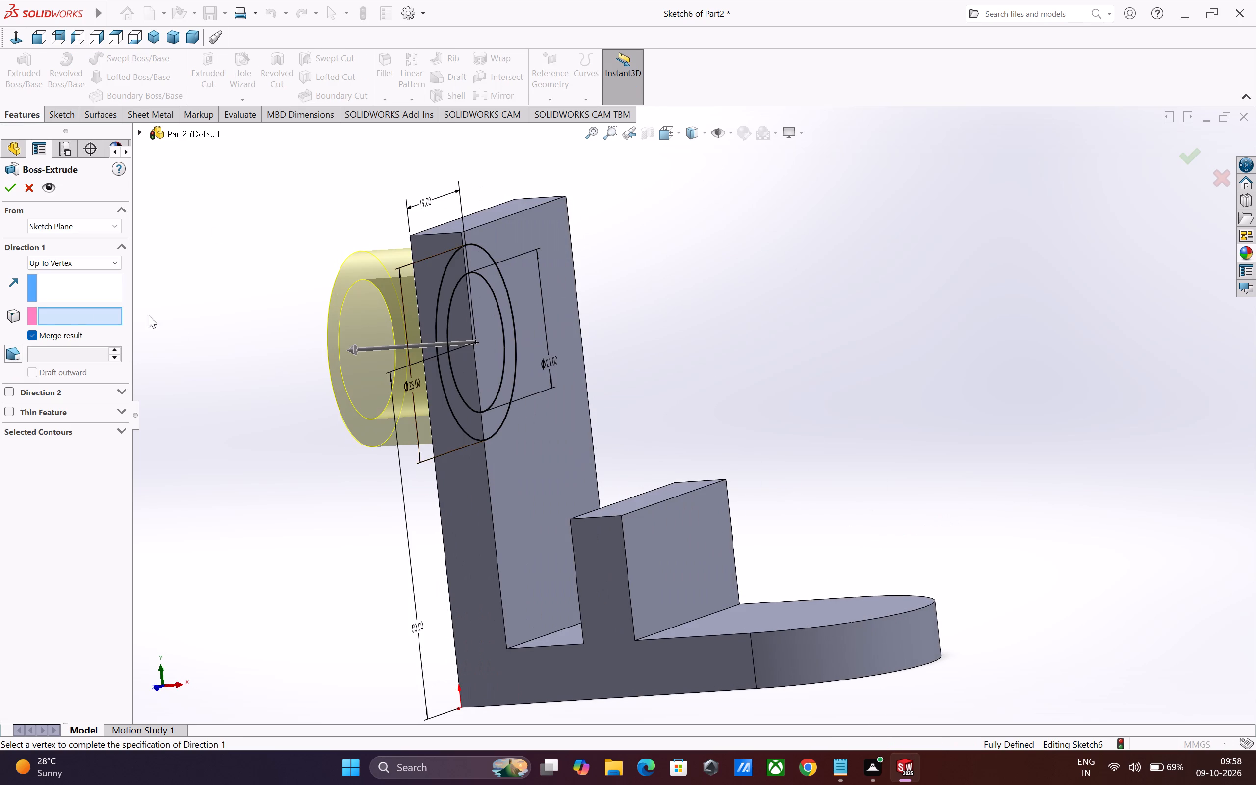
{"action": "left_click", "coordinate": [105, 264]}
{"action": "left_click", "coordinate": [92, 275]}
{"action": "left_click", "coordinate": [9, 257]}
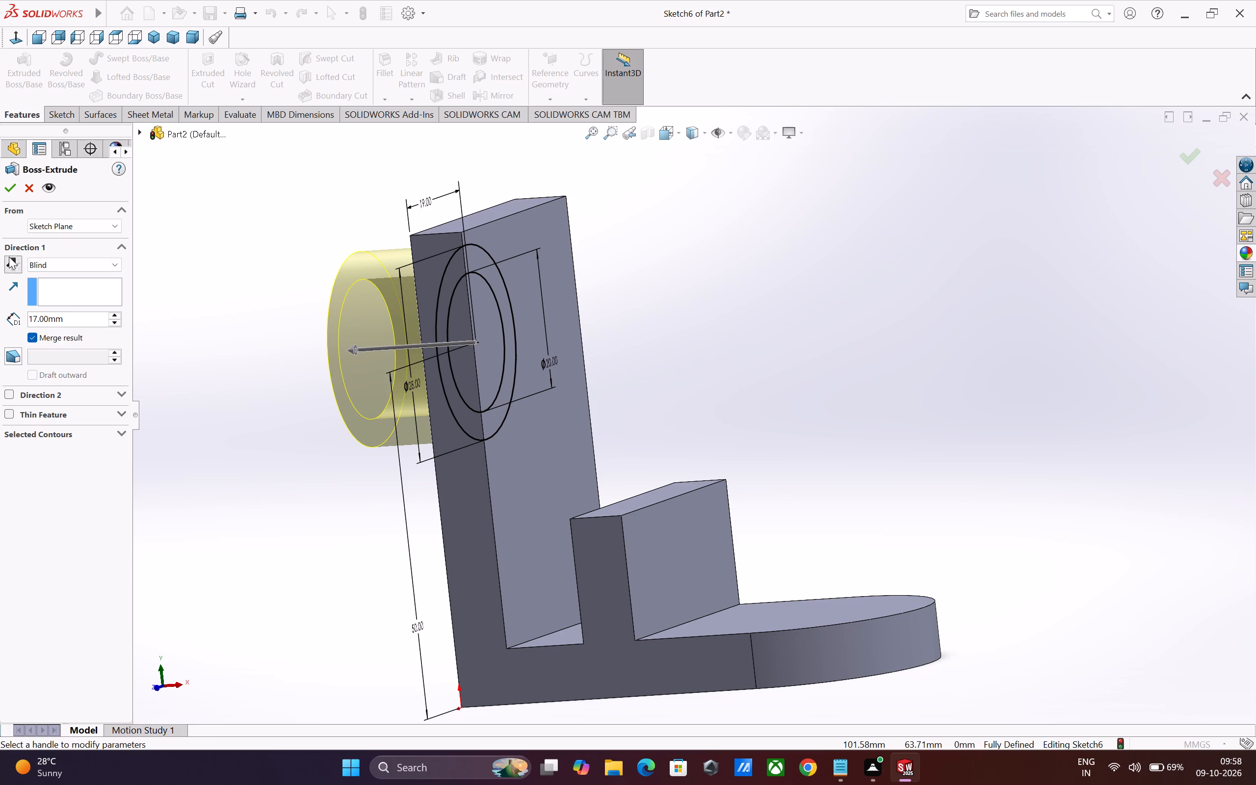
{"action": "double_click", "coordinate": [77, 322]}
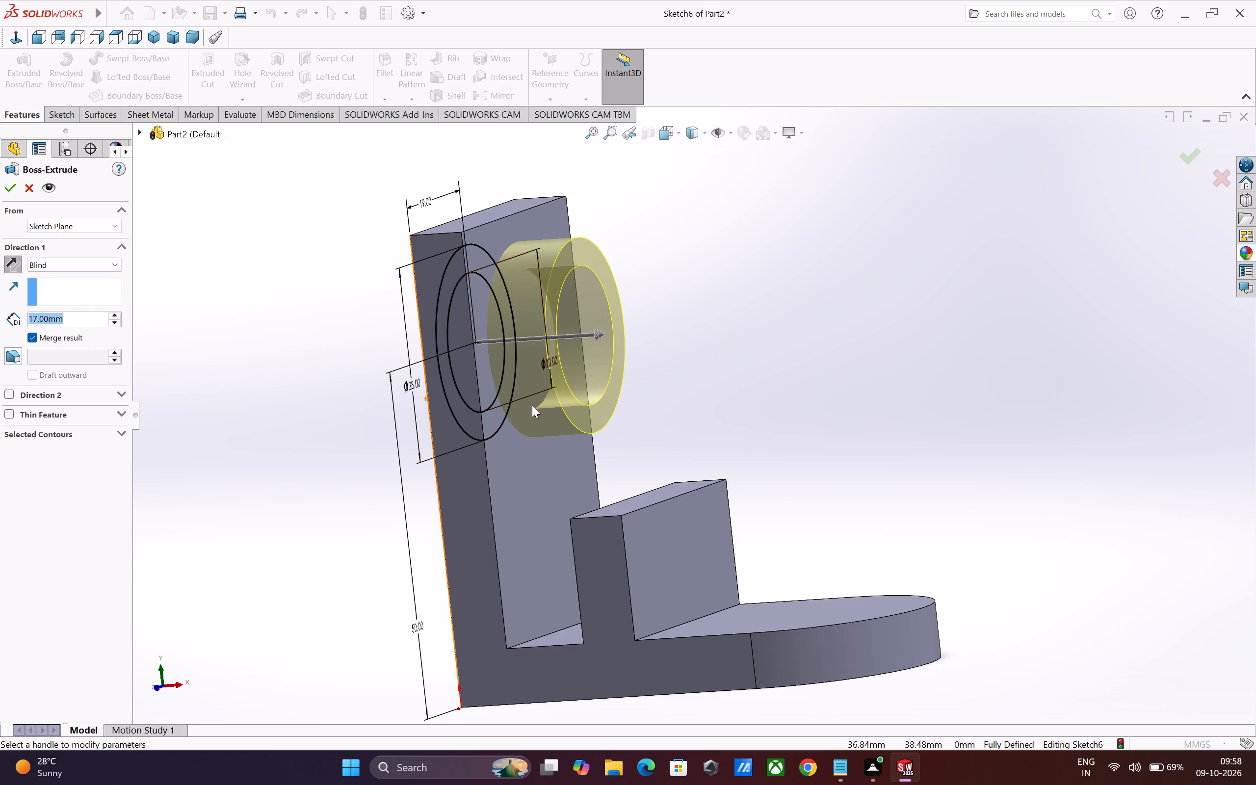
{"action": "key", "text": "1"}
{"action": "key", "text": "7"}
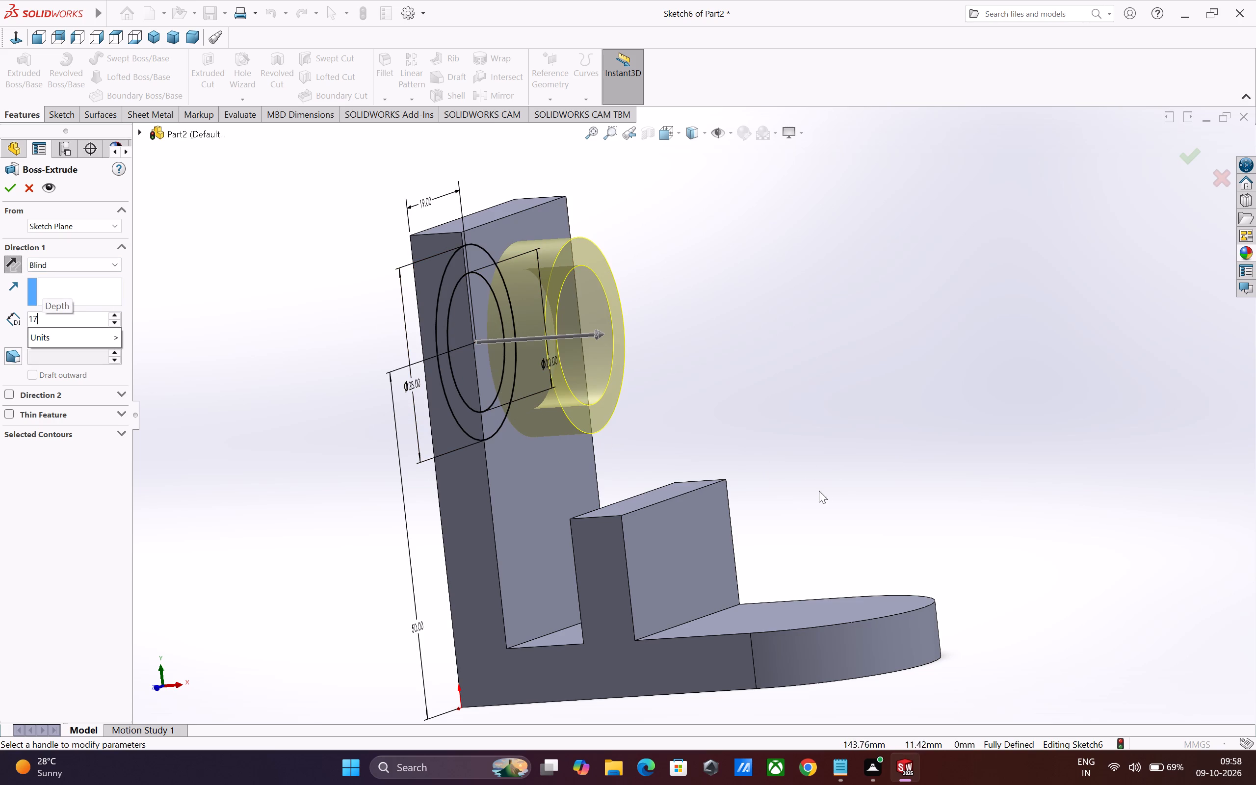
{"action": "key", "text": "plus"}
{"action": "key", "text": "8"}
{"action": "key", "text": "Return"}
{"action": "middle_click_drag", "start_coordinate": [824, 407], "coordinate": [859, 446]}
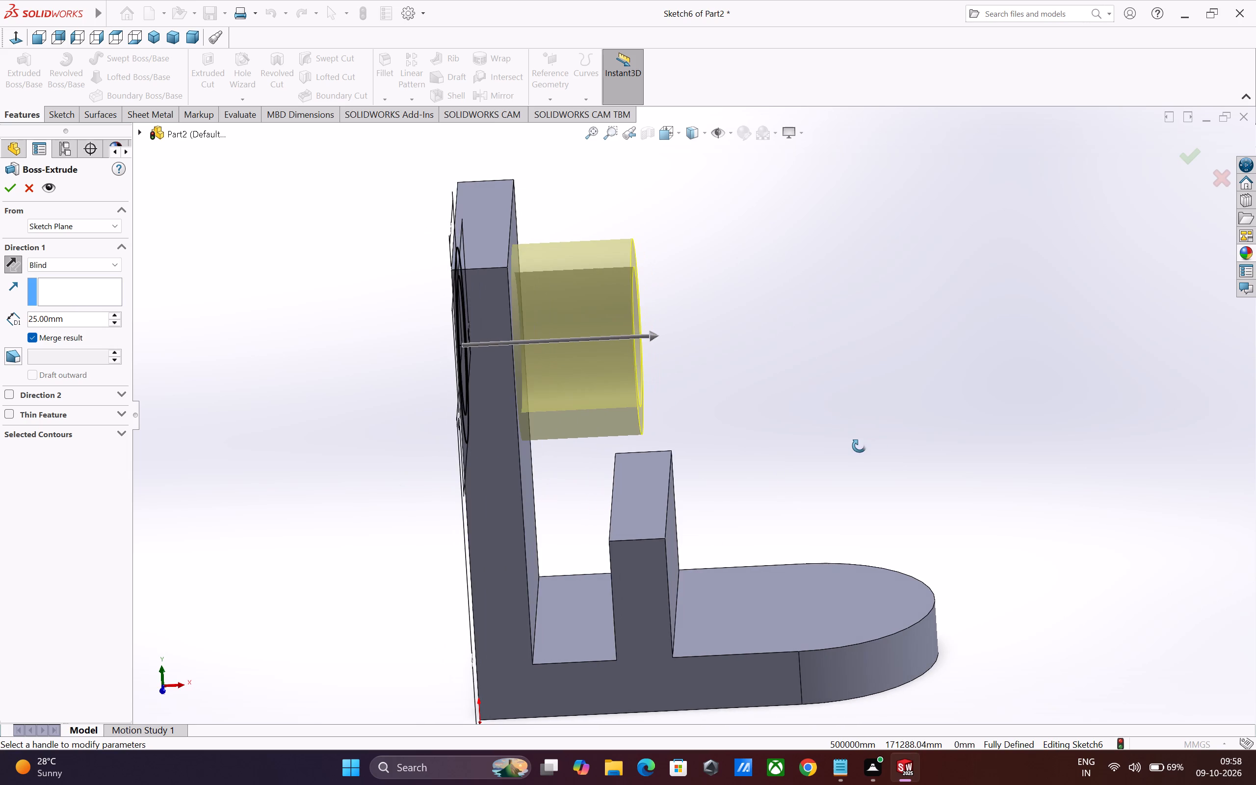
{"action": "middle_click_drag", "start_coordinate": [859, 446], "coordinate": [860, 446]}
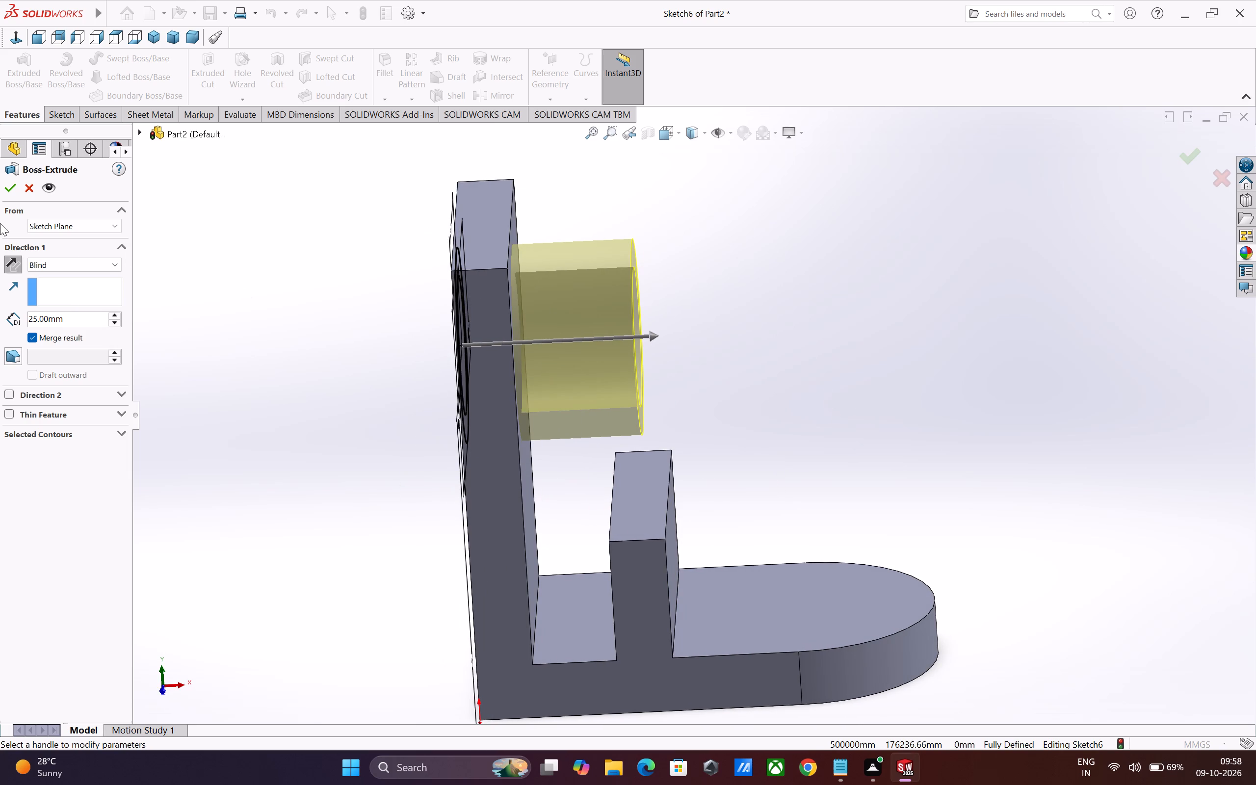
{"action": "left_click", "coordinate": [9, 187]}
{"action": "left_click", "coordinate": [382, 375]}
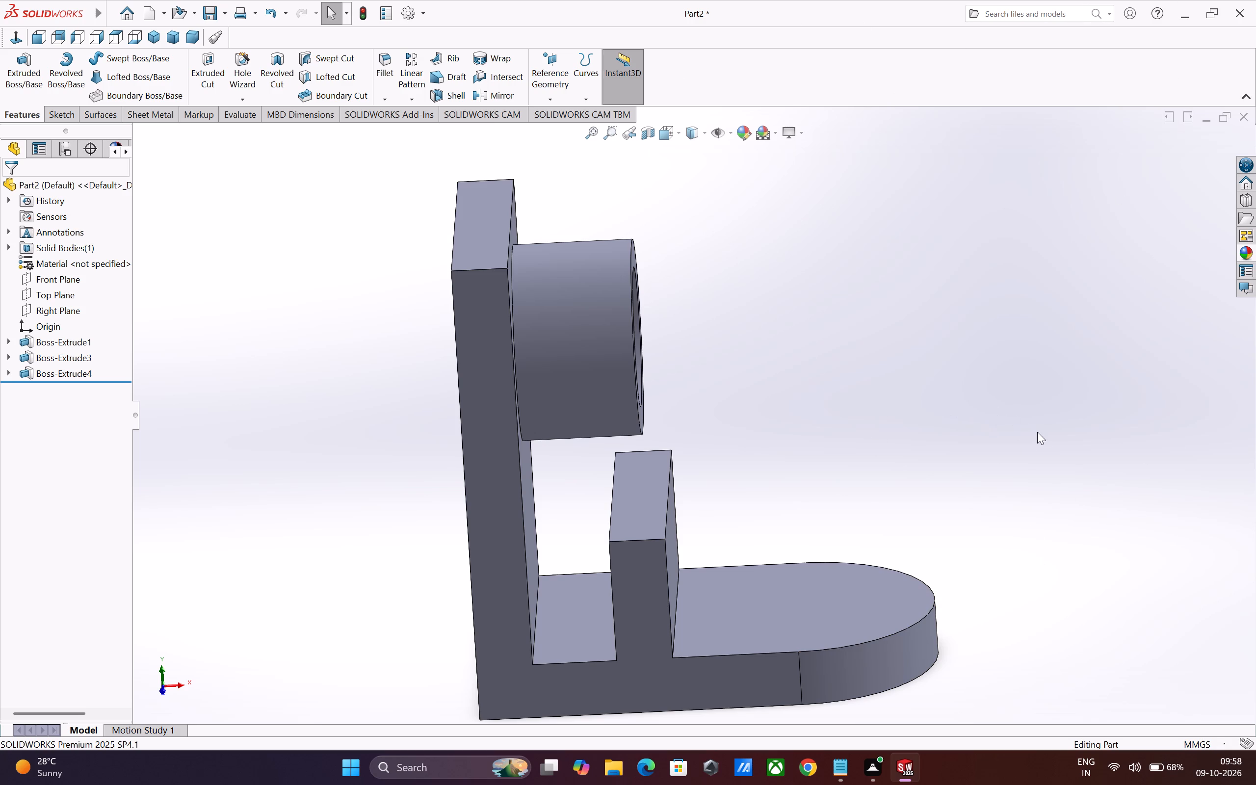
Start a sketch on the tall upright's back face and draw a circle about 18 mm in diameter, centred in its upper part.
{"action": "middle_click_drag", "start_coordinate": [1042, 432], "coordinate": [960, 437]}
{"action": "middle_click_drag", "start_coordinate": [1039, 405], "coordinate": [1180, 357]}
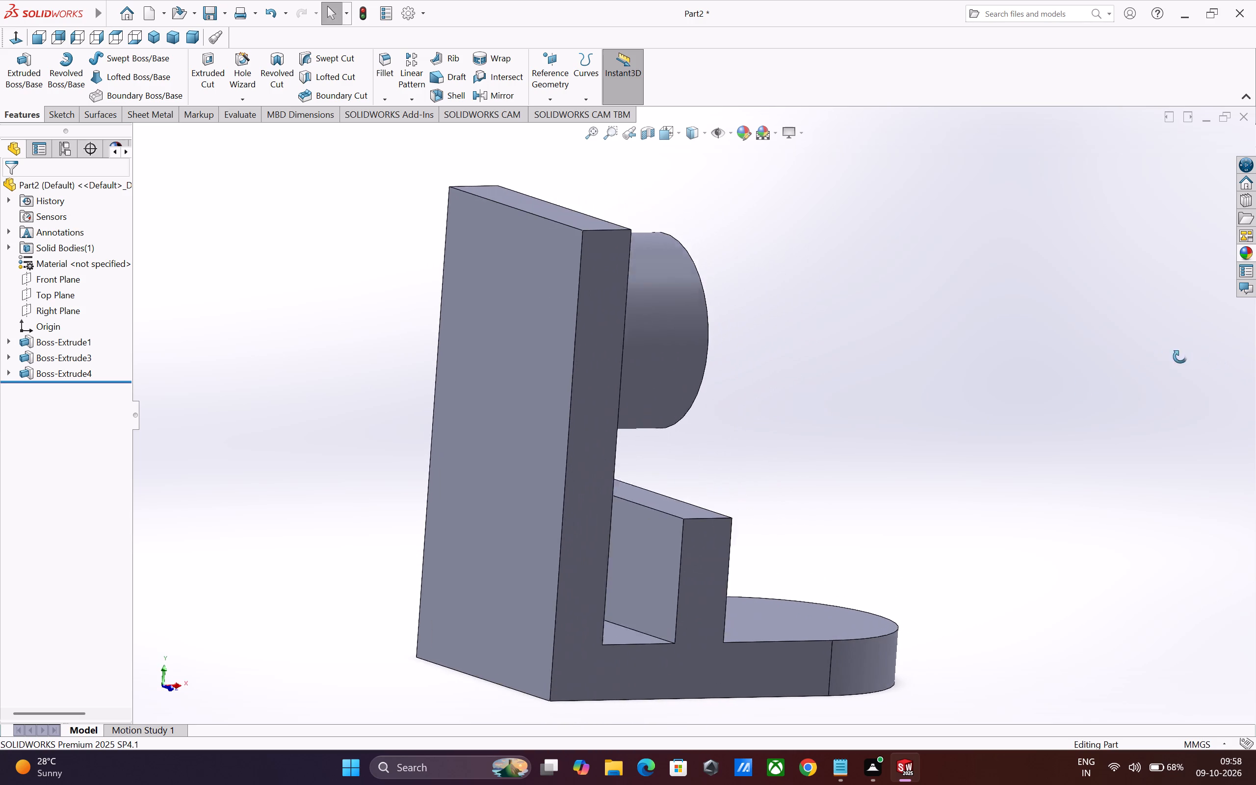
{"action": "middle_click_drag", "start_coordinate": [1180, 357], "coordinate": [1224, 356]}
{"action": "left_click", "coordinate": [624, 345]}
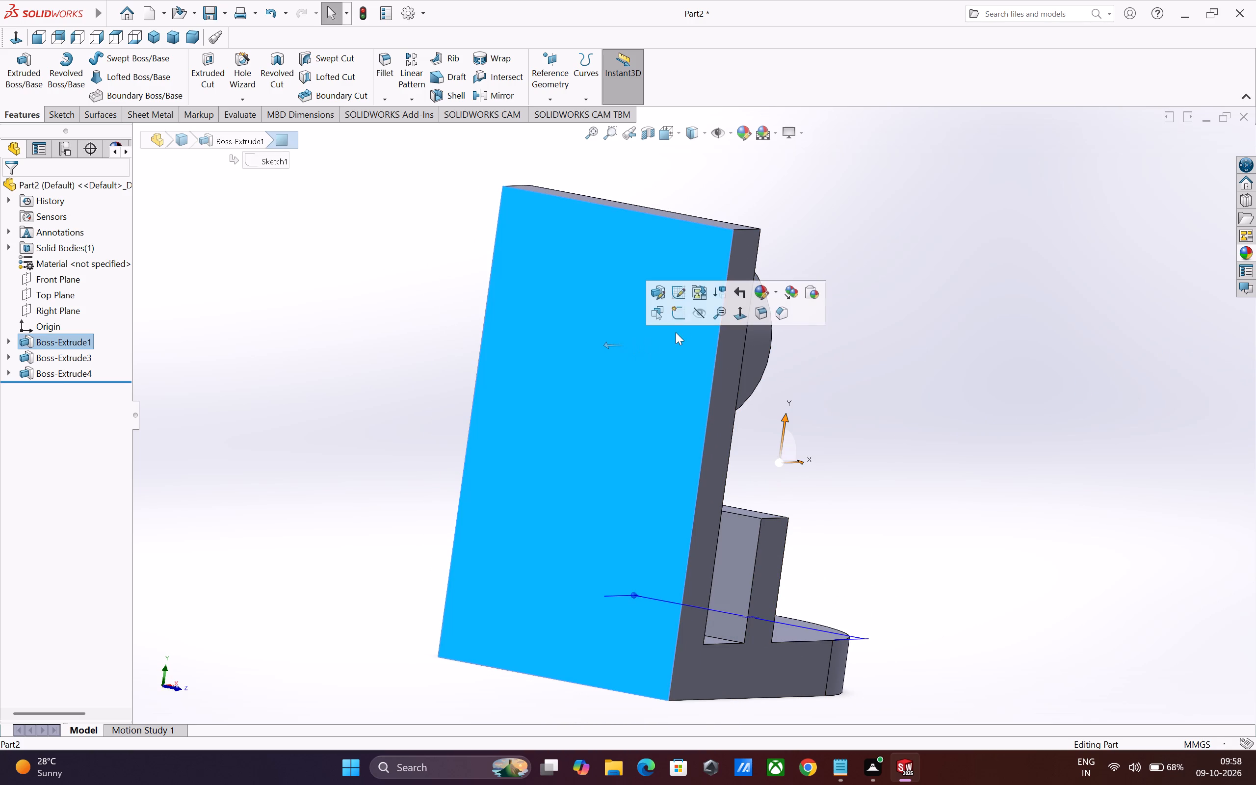
{"action": "left_click", "coordinate": [674, 314]}
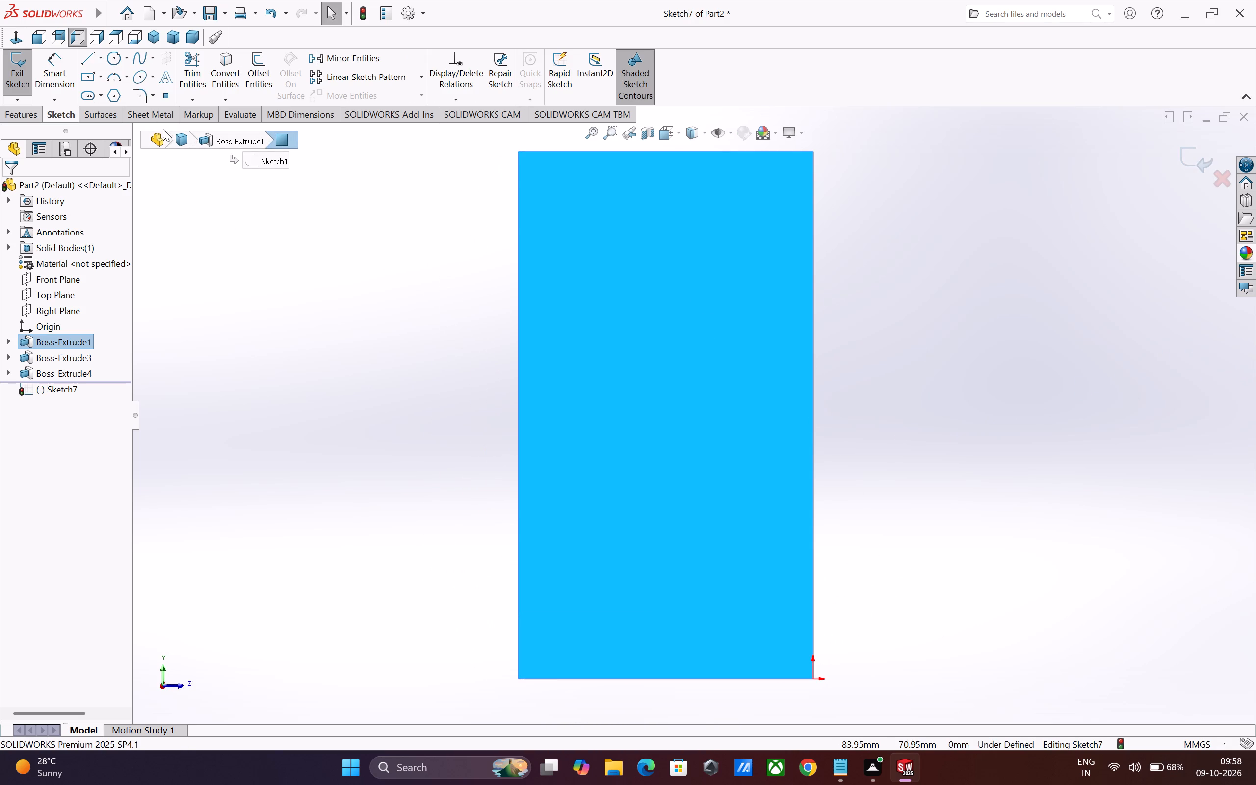
{"action": "left_click", "coordinate": [110, 59]}
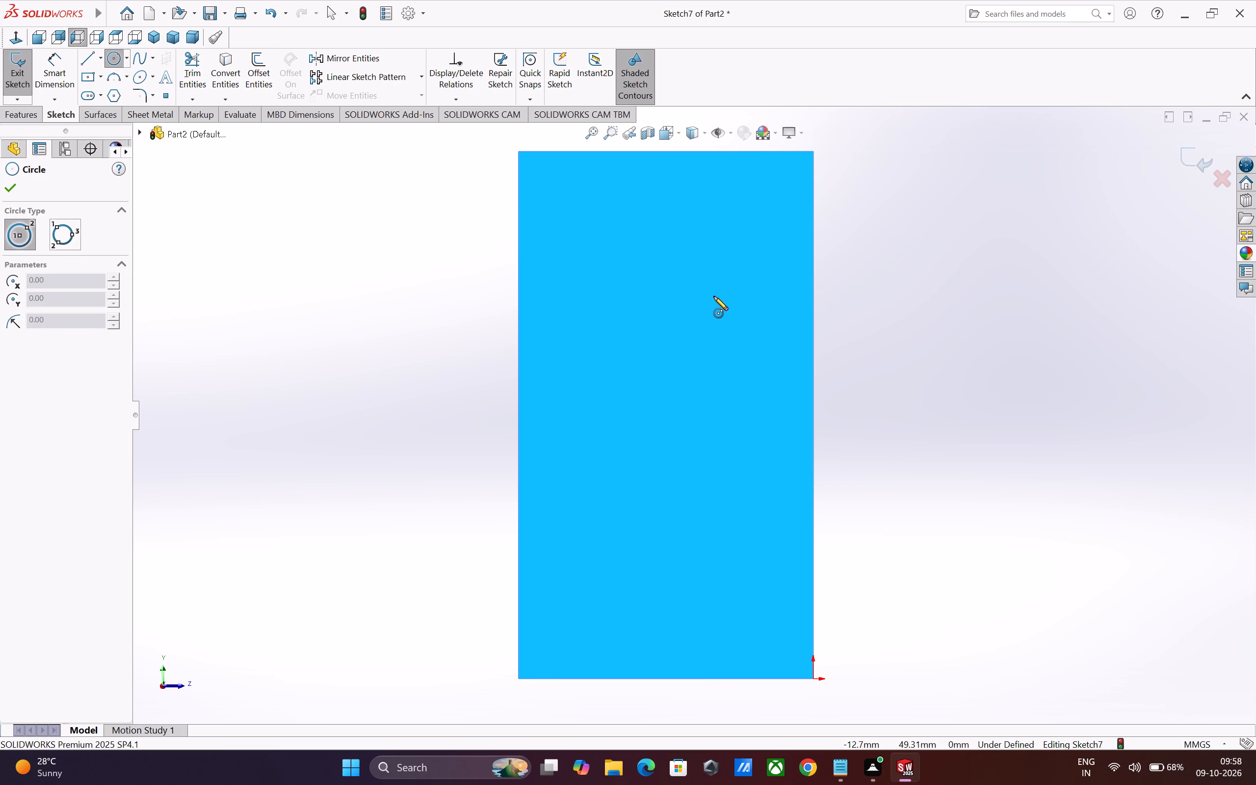
{"action": "left_click", "coordinate": [665, 290]}
{"action": "left_click", "coordinate": [730, 320]}
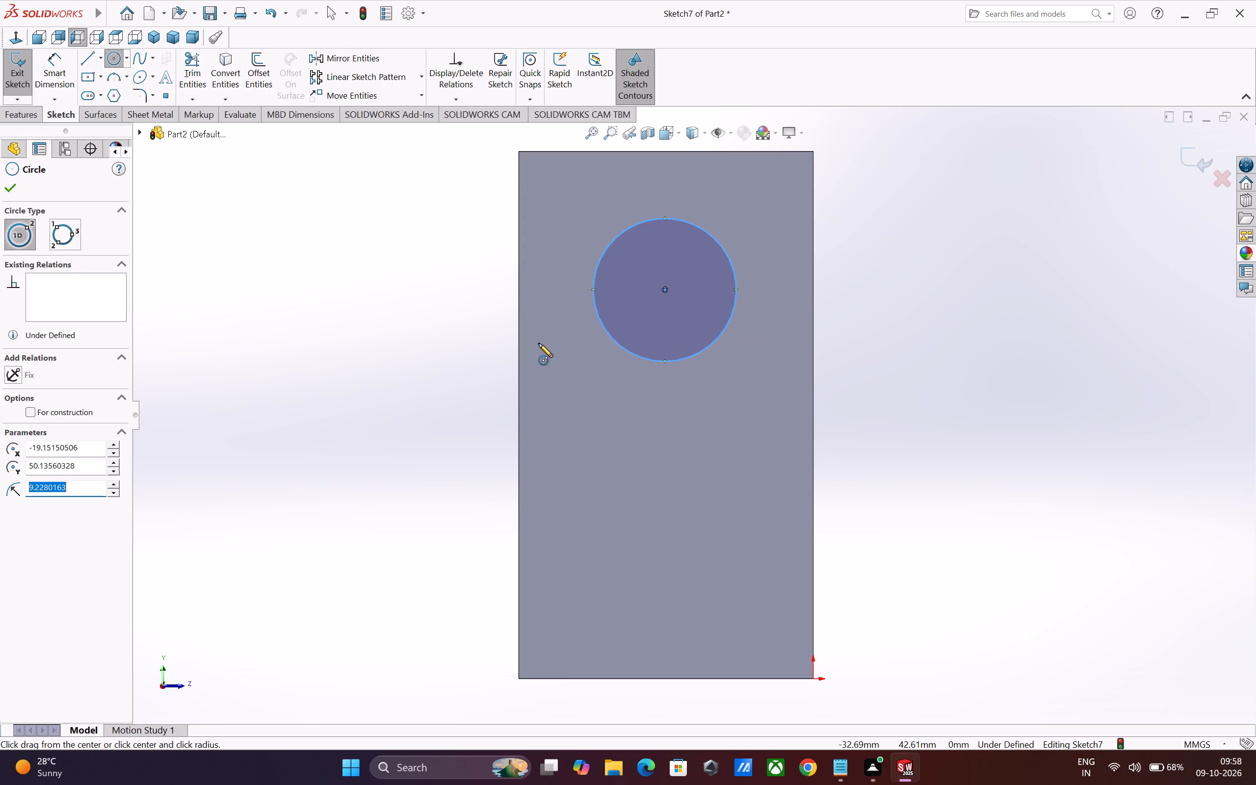
Dimension the circle's diameter as 20 mm.
{"action": "left_click", "coordinate": [51, 69]}
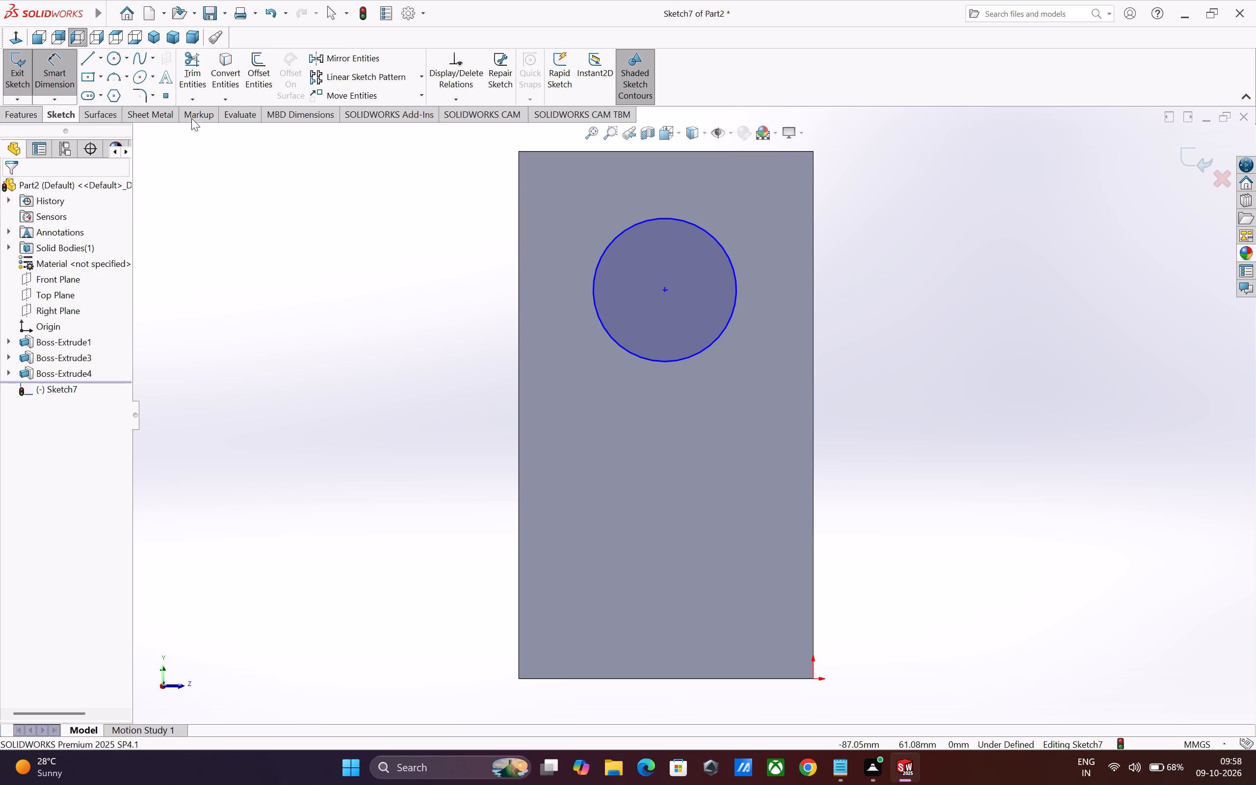
{"action": "left_click_drag", "start_coordinate": [727, 328], "coordinate": [731, 329]}
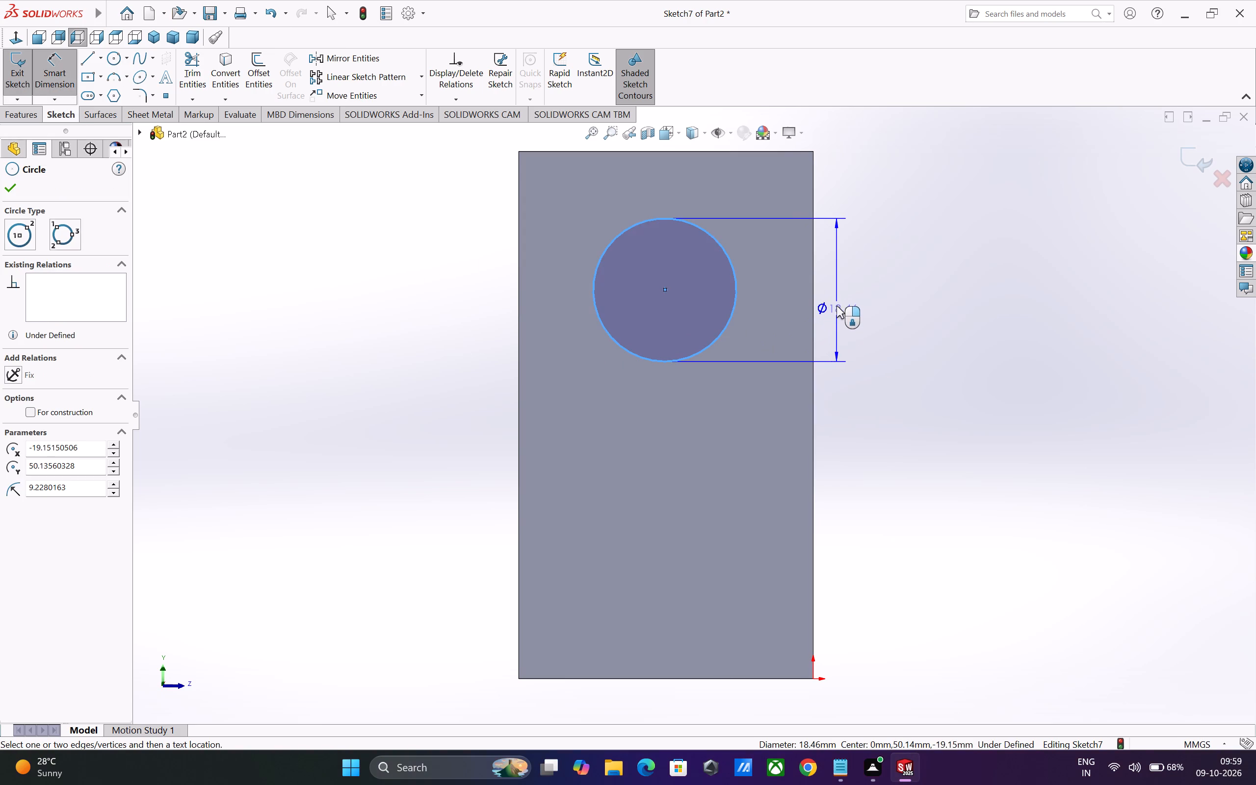
{"action": "left_click", "coordinate": [837, 303]}
{"action": "key", "text": "2"}
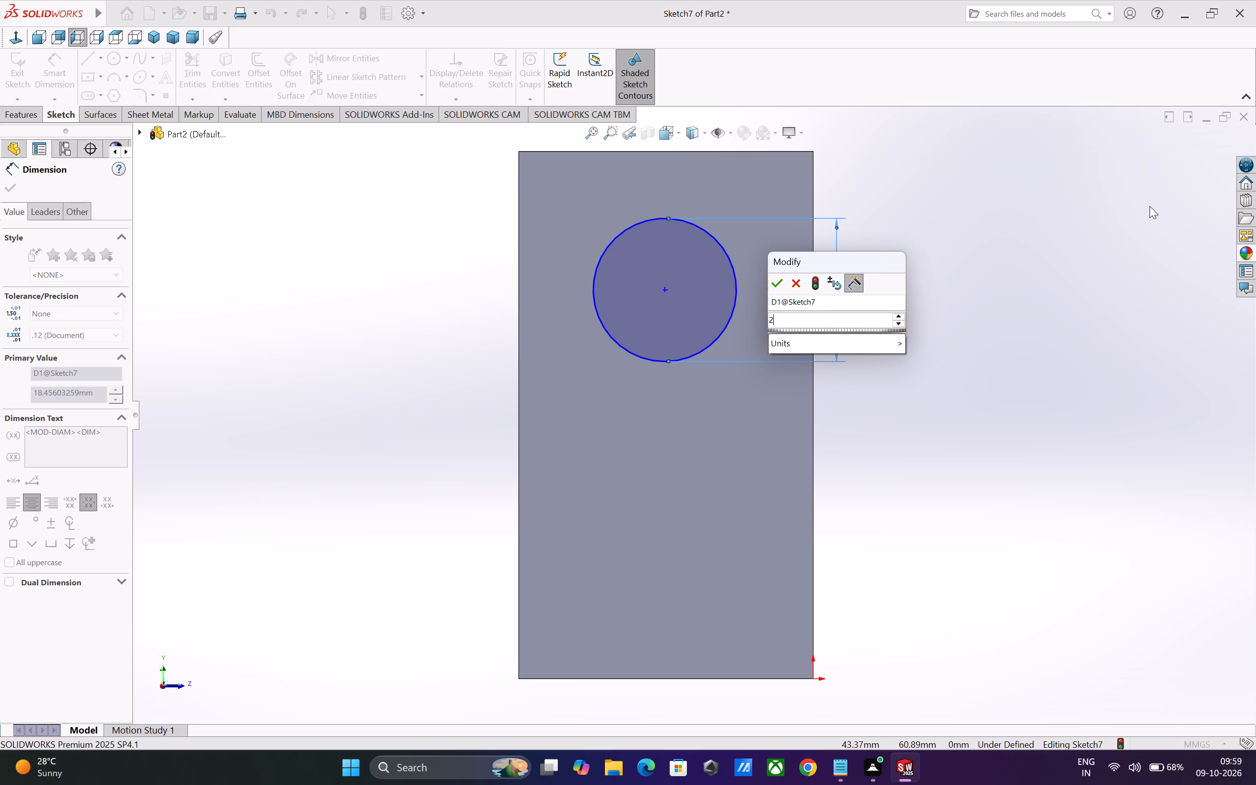
{"action": "key", "text": "0"}
{"action": "key", "text": "Return"}
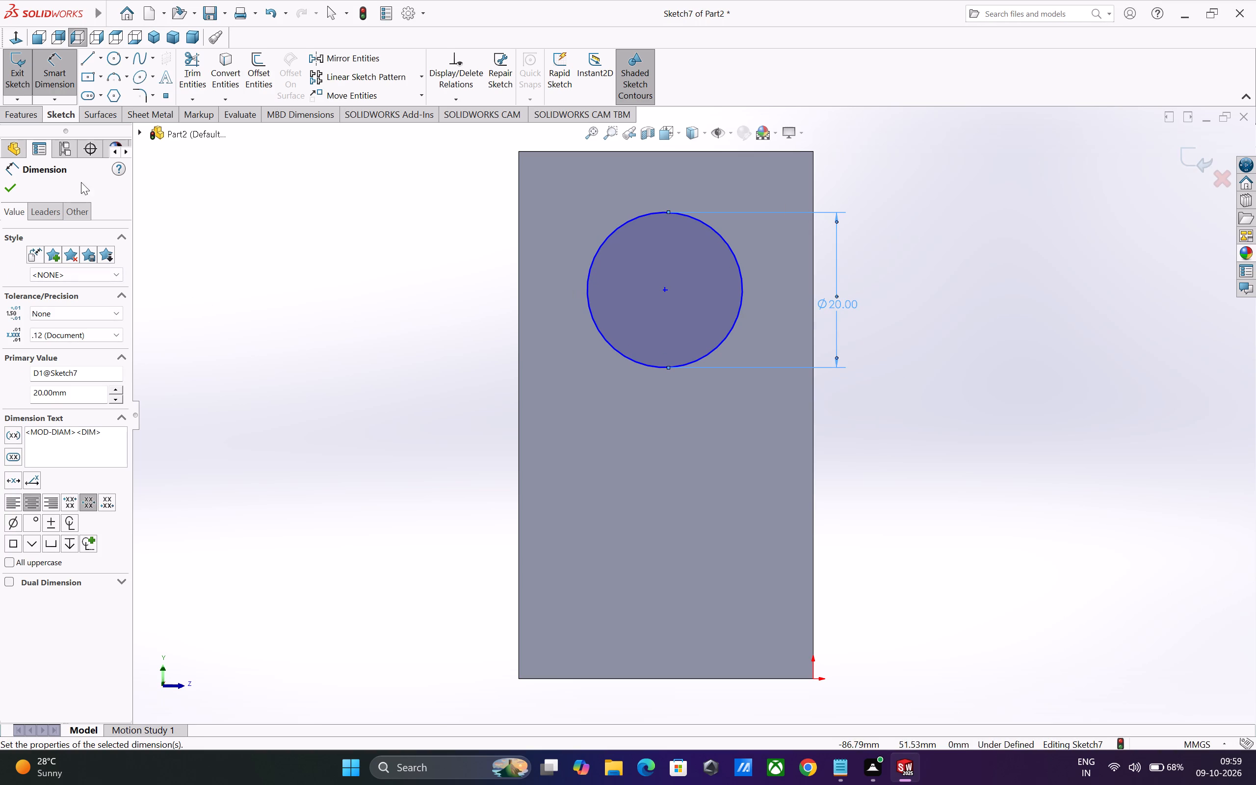
Dimension the circle's centre 38/2 (19 mm) from the upright's vertical side edge on the origin side.
{"action": "left_click", "coordinate": [666, 289]}
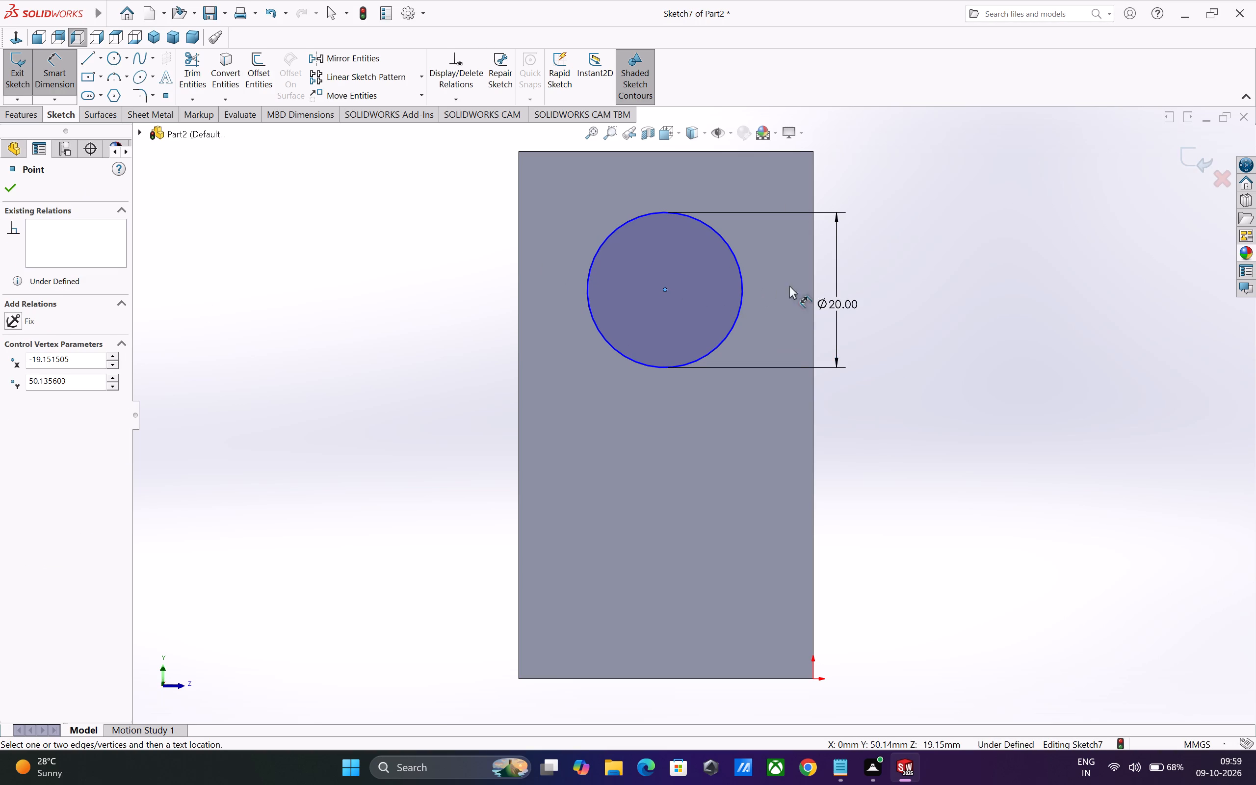
{"action": "left_click", "coordinate": [813, 284]}
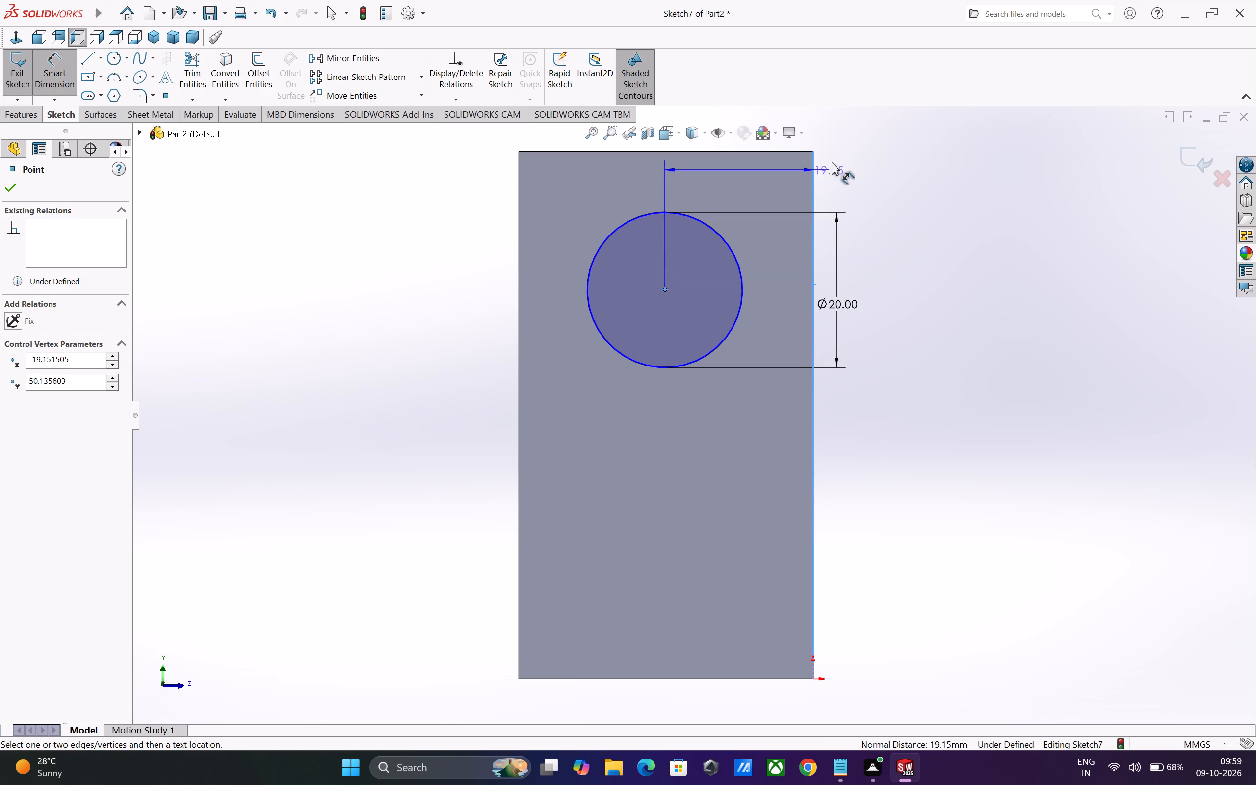
{"action": "left_click", "coordinate": [866, 181]}
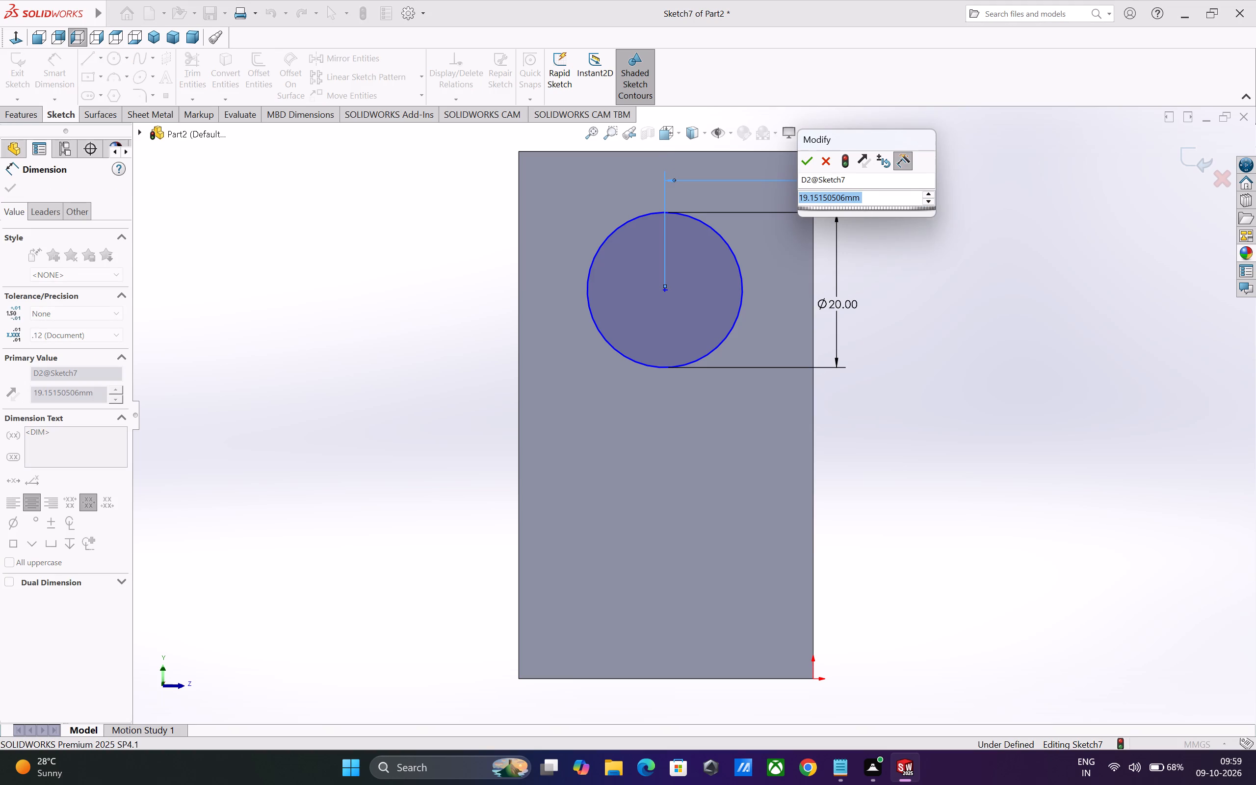
{"action": "key", "text": "3"}
{"action": "key", "text": "8"}
{"action": "key", "text": "slash"}
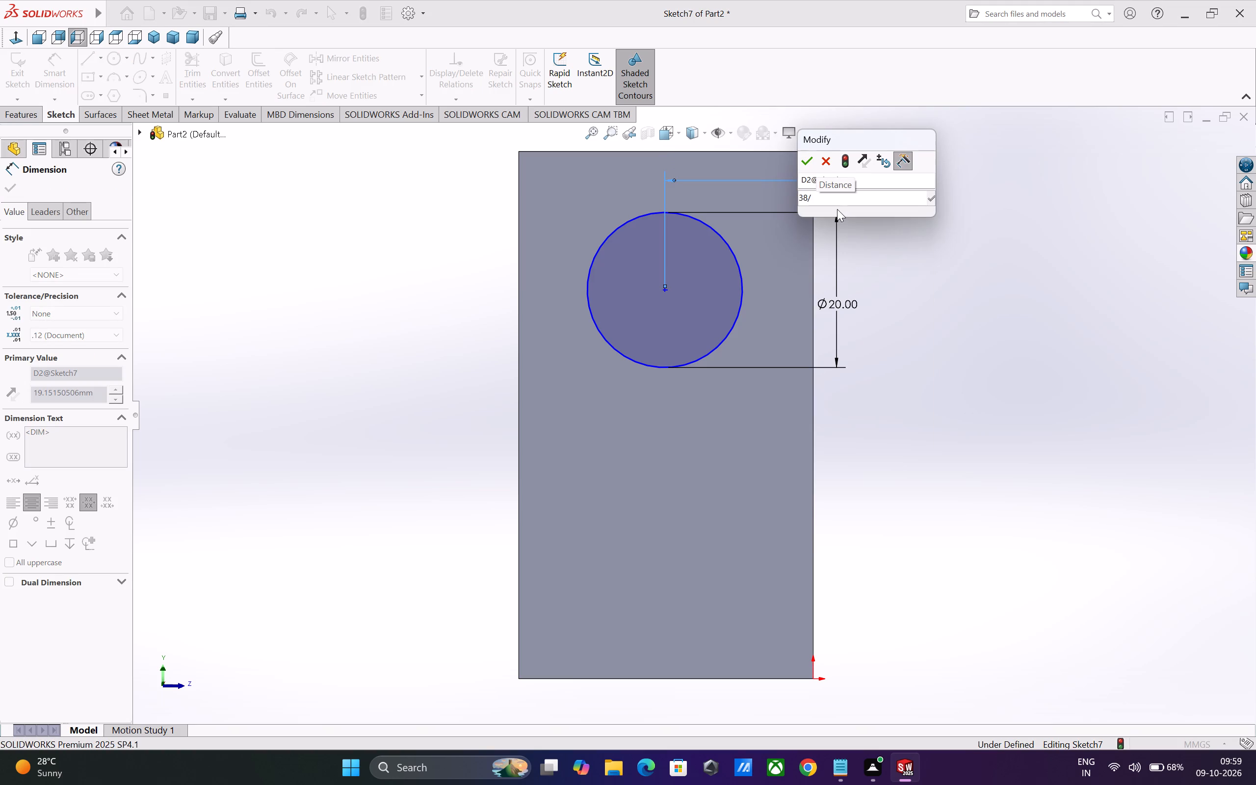
{"action": "key", "text": "2"}
{"action": "key", "text": "Return"}
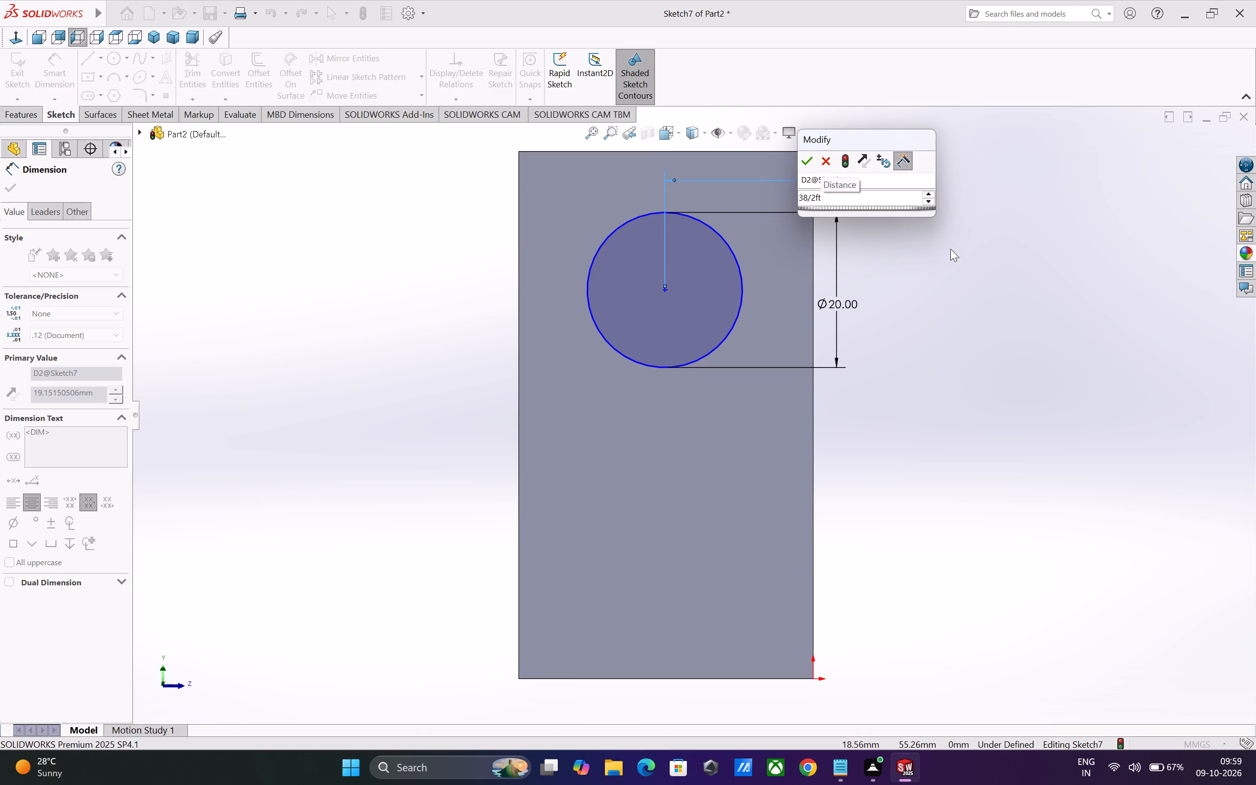
{"action": "left_click", "coordinate": [887, 196]}
{"action": "key", "text": "BackSpace"}
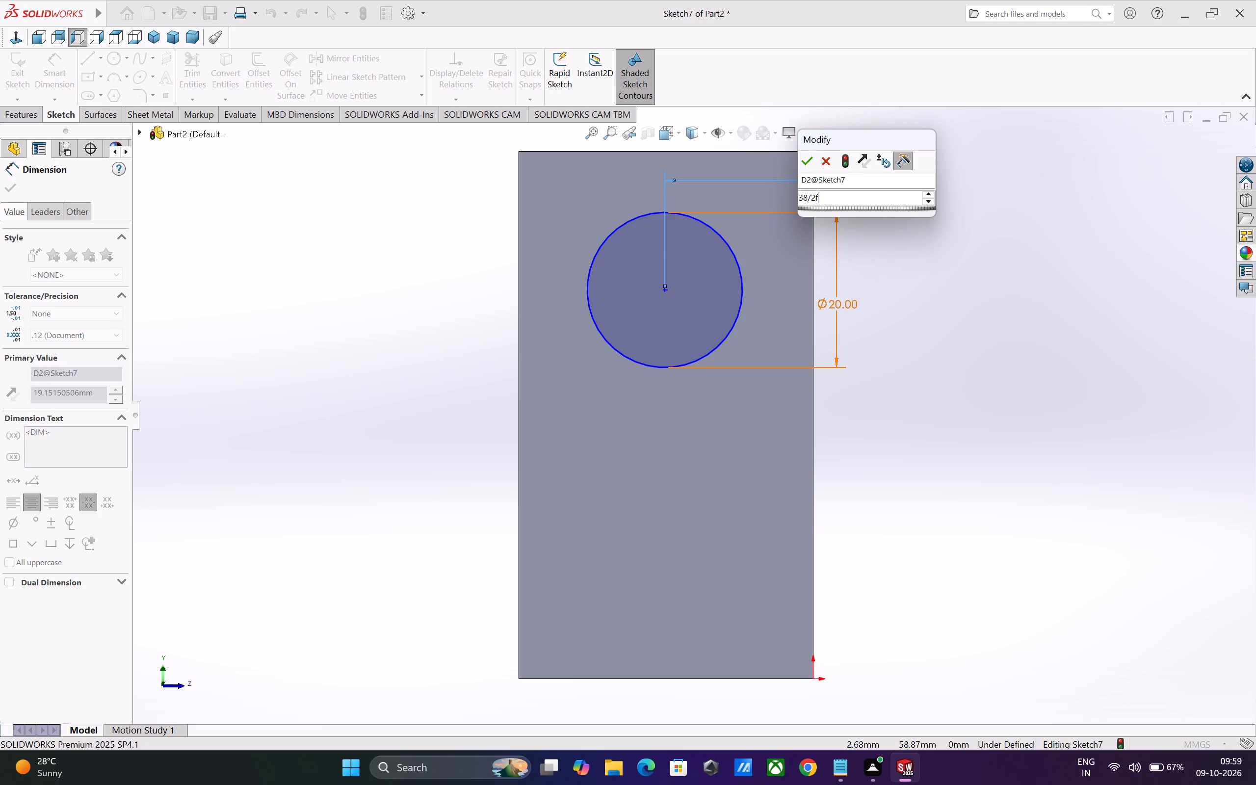
{"action": "key", "text": "BackSpace"}
{"action": "key", "text": "Return"}
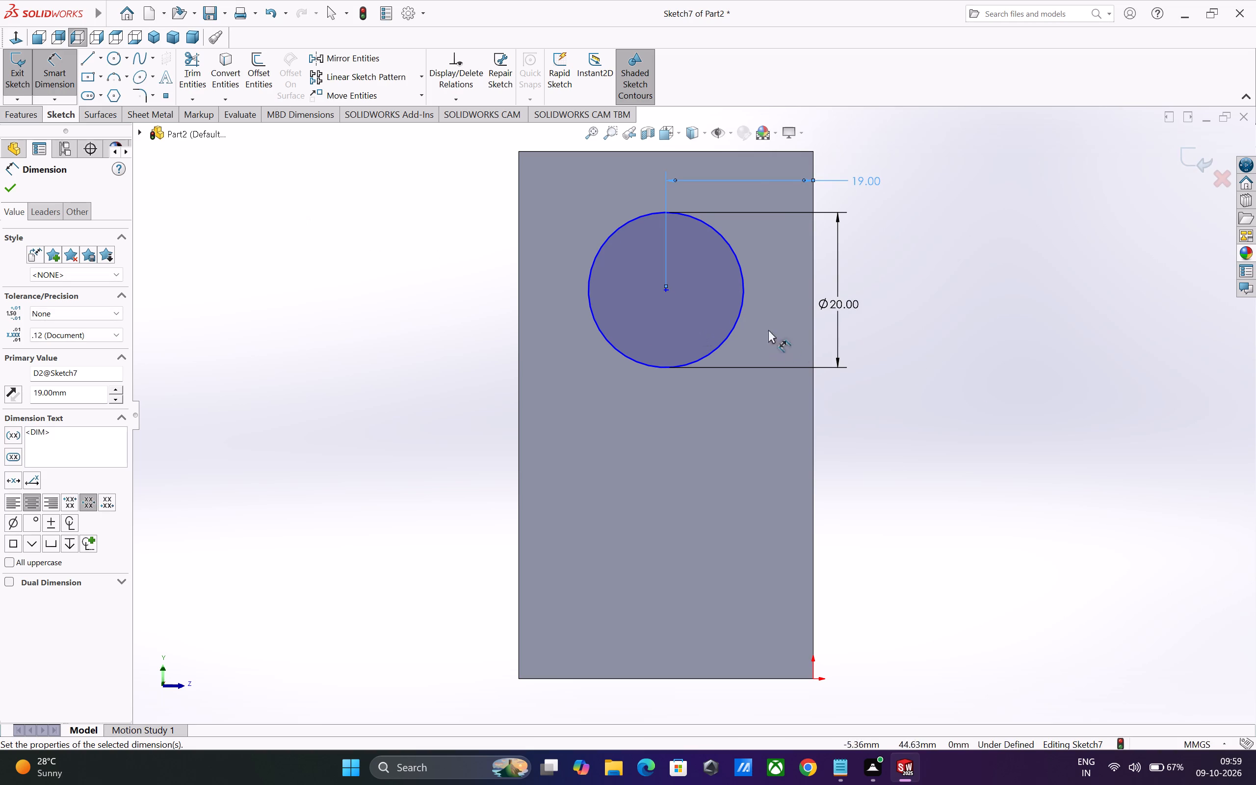
Dimension the circle's centre 42+8 (50 mm) above the bottom edge of the tall upright's back face.
{"action": "left_click", "coordinate": [665, 290]}
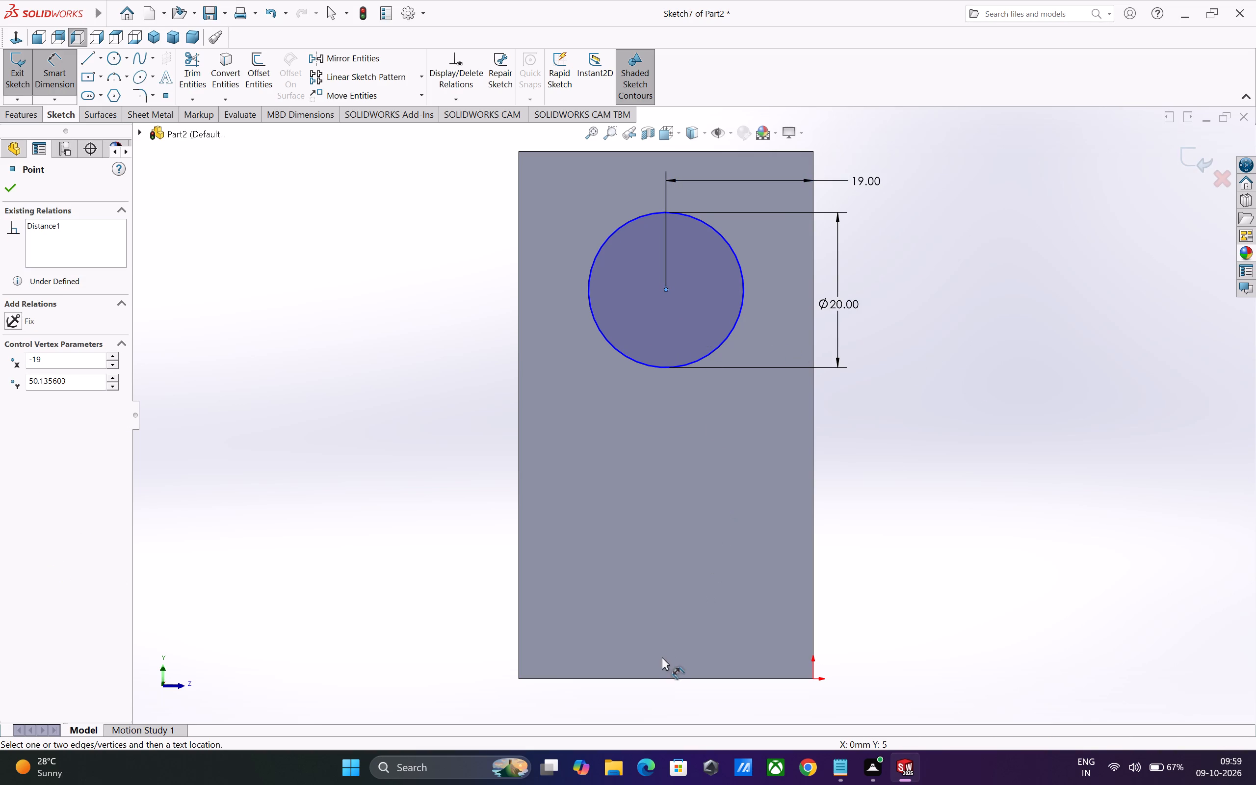
{"action": "left_click", "coordinate": [661, 678]}
{"action": "left_click", "coordinate": [877, 590]}
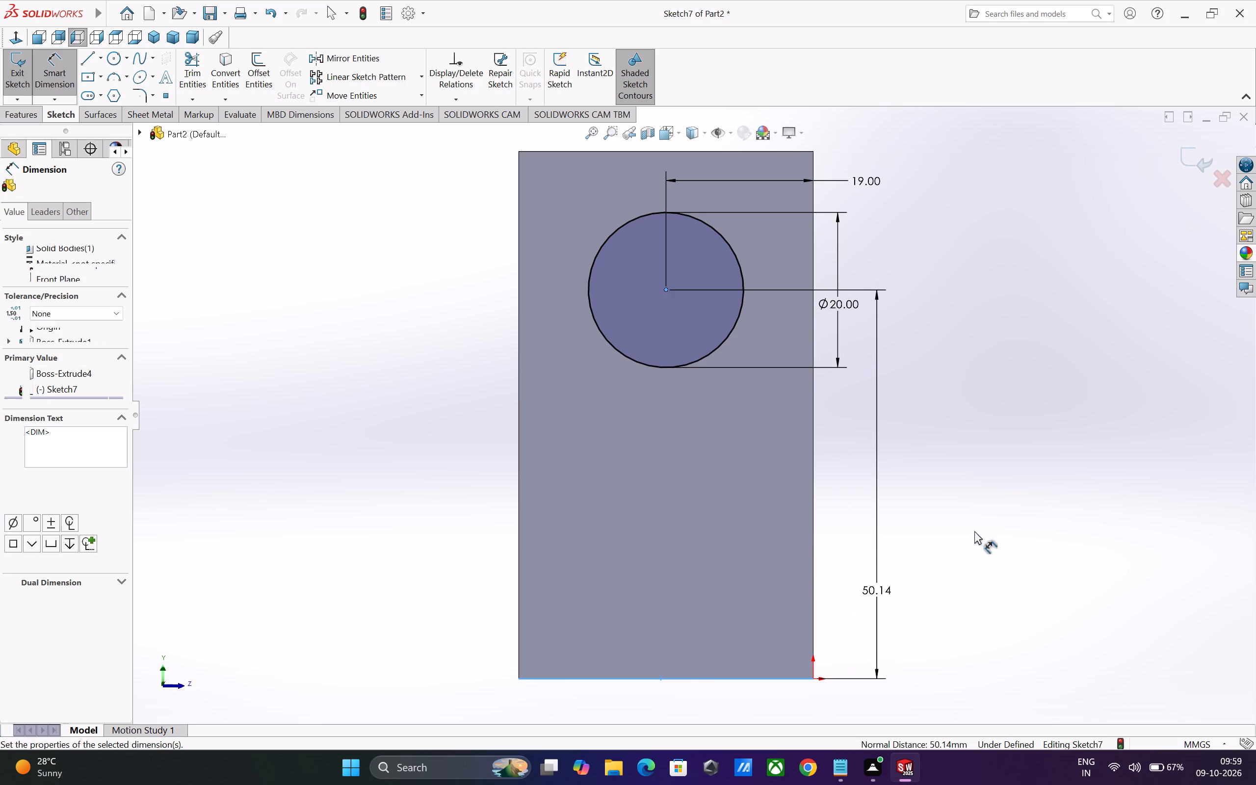
{"action": "key", "text": "4"}
{"action": "key", "text": "2"}
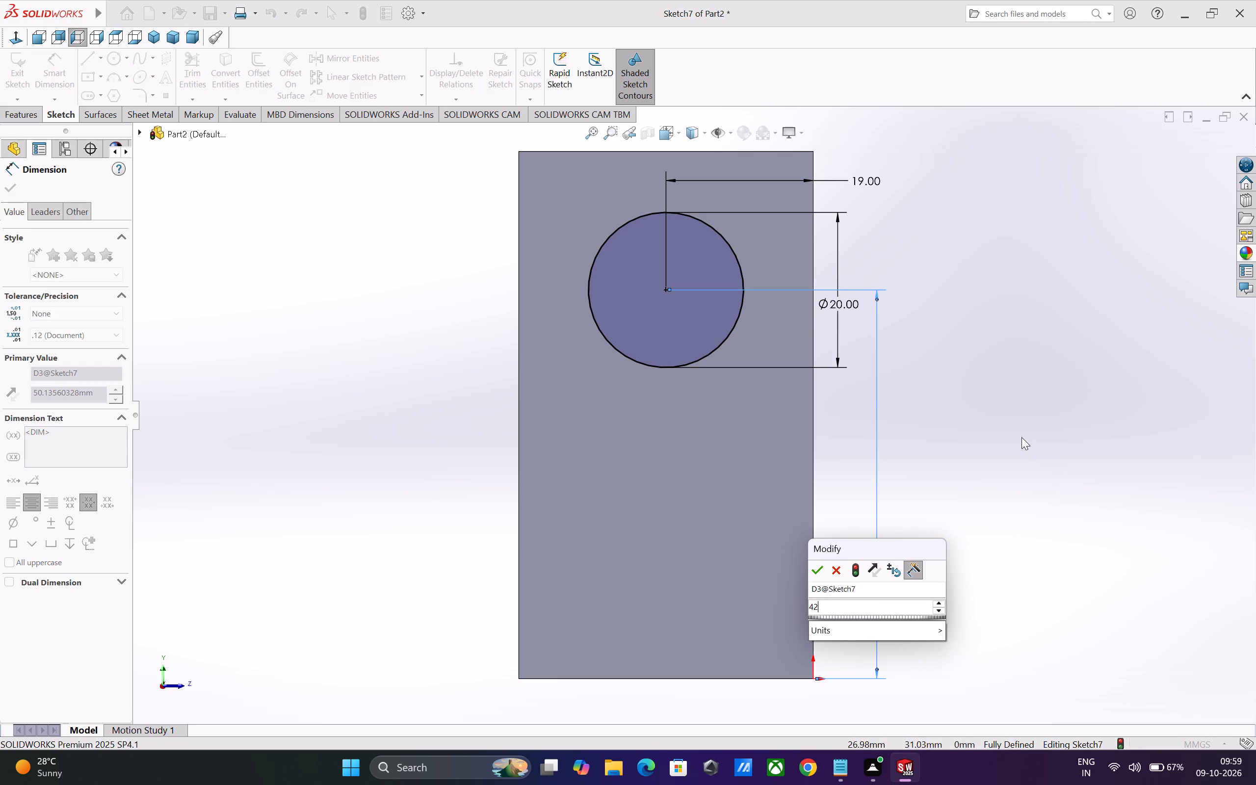
{"action": "key", "text": "plus"}
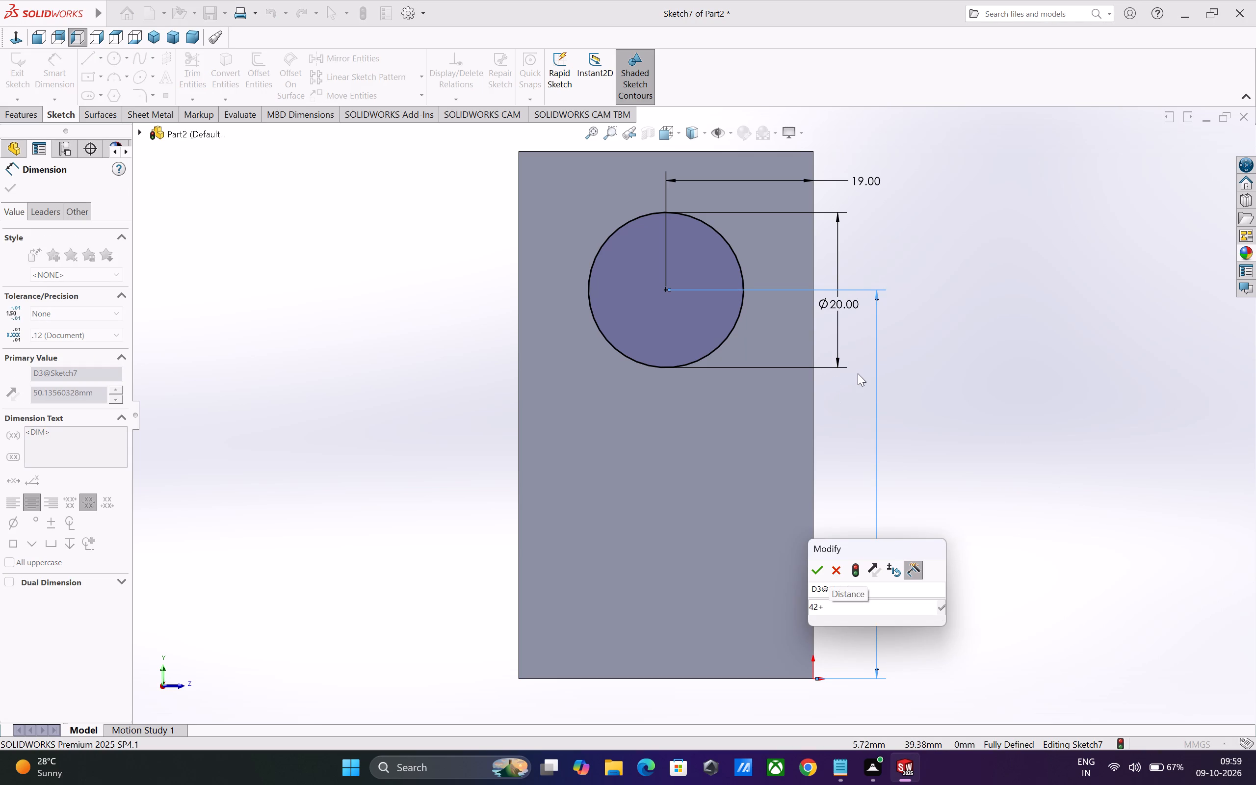
{"action": "key", "text": "8"}
{"action": "key", "text": "Return"}
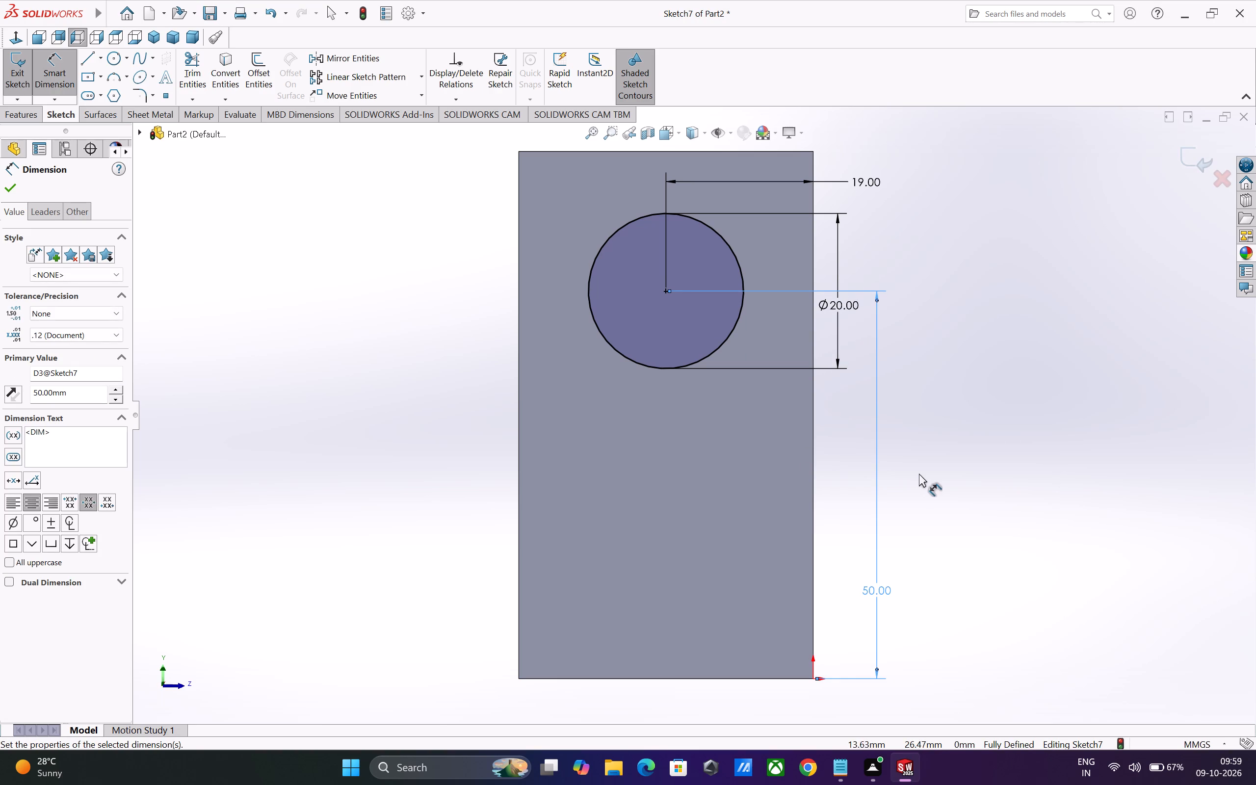
{"action": "left_click", "coordinate": [920, 473]}
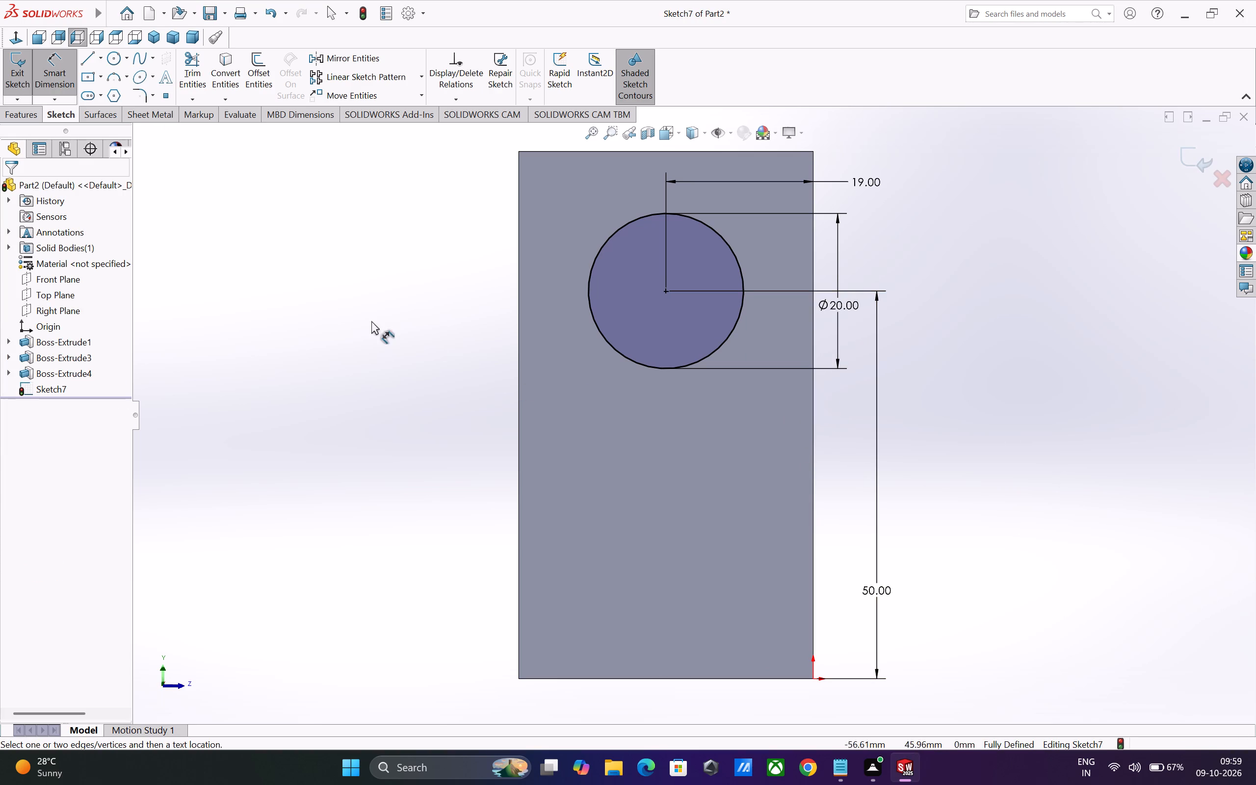
Cut-extrude the 20 mm circle Through All, through the tall upright and its boss.
{"action": "left_click", "coordinate": [26, 120]}
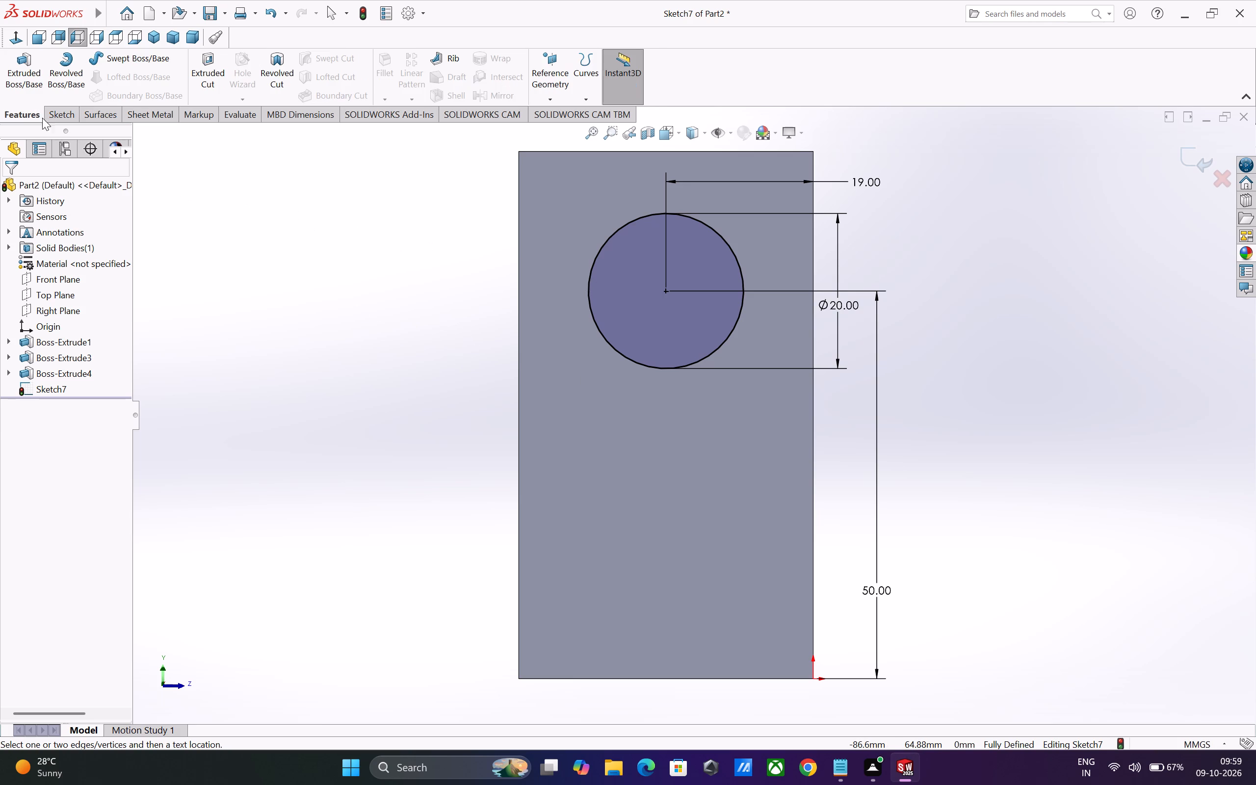
{"action": "left_click", "coordinate": [206, 79]}
{"action": "scroll", "coordinate": [387, 328], "scroll_direction": "up", "scroll_amount": 1}
{"action": "middle_click_drag", "start_coordinate": [384, 326], "coordinate": [381, 325]}
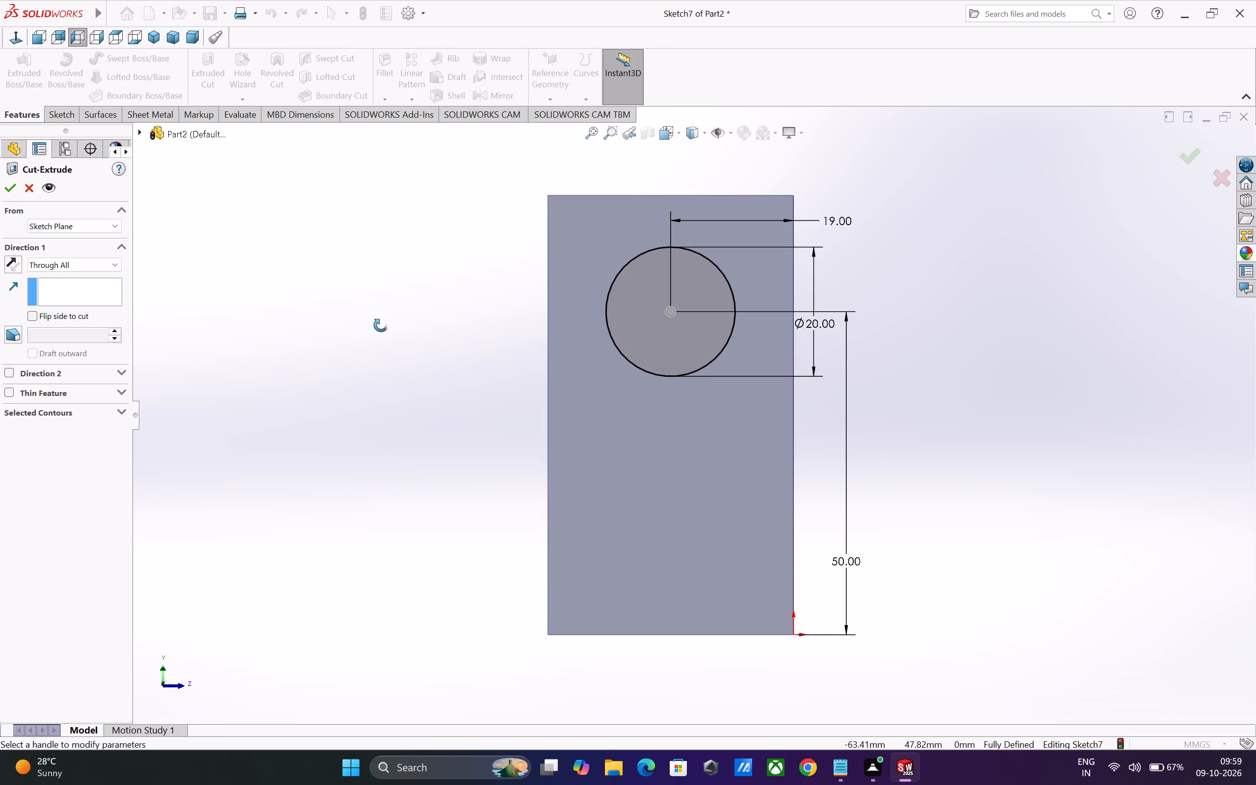
{"action": "middle_click_drag", "start_coordinate": [381, 325], "coordinate": [235, 326]}
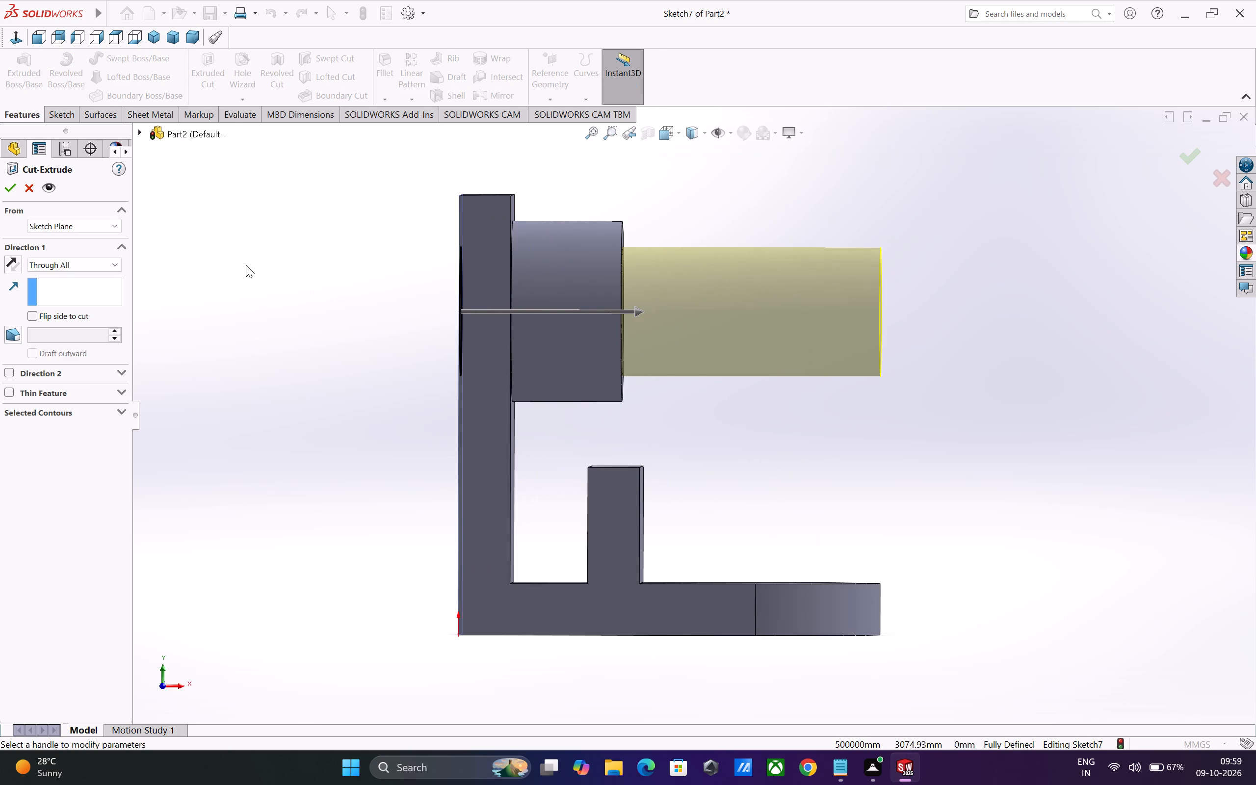
{"action": "left_click", "coordinate": [112, 262]}
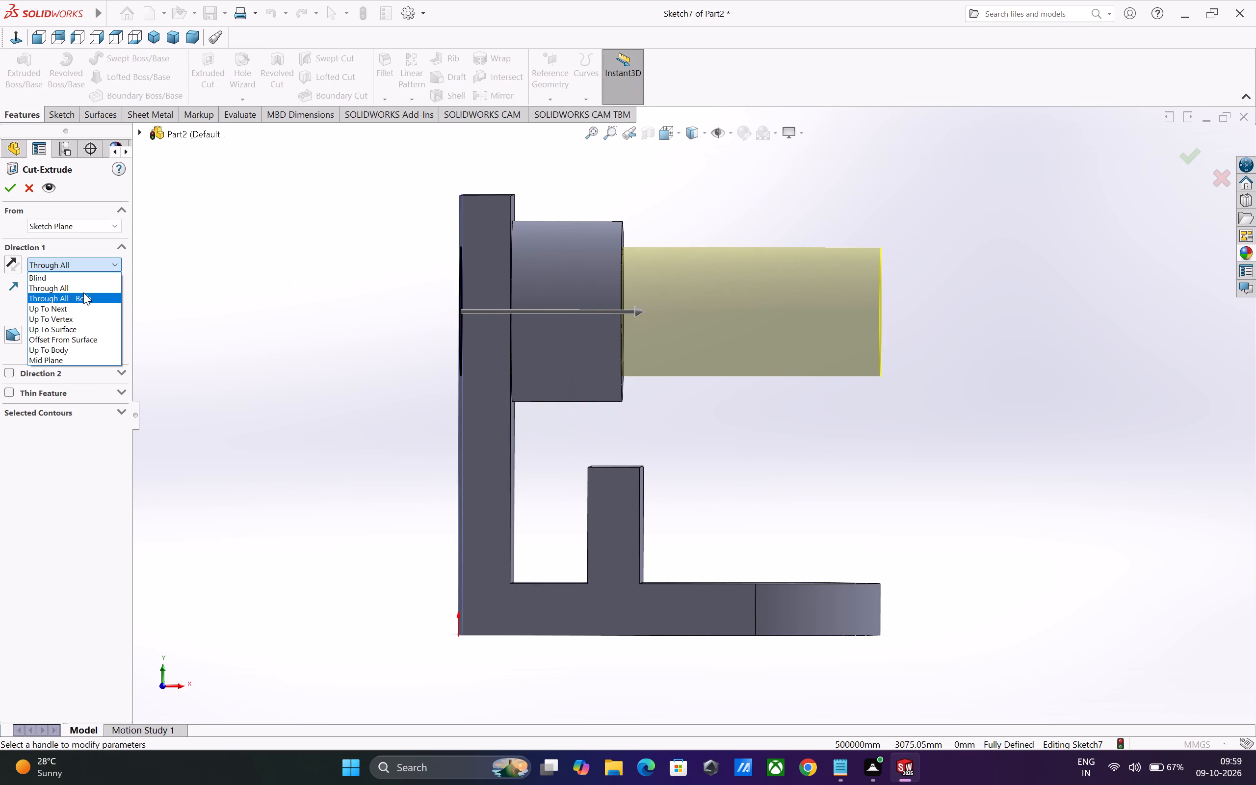
{"action": "left_click", "coordinate": [81, 311]}
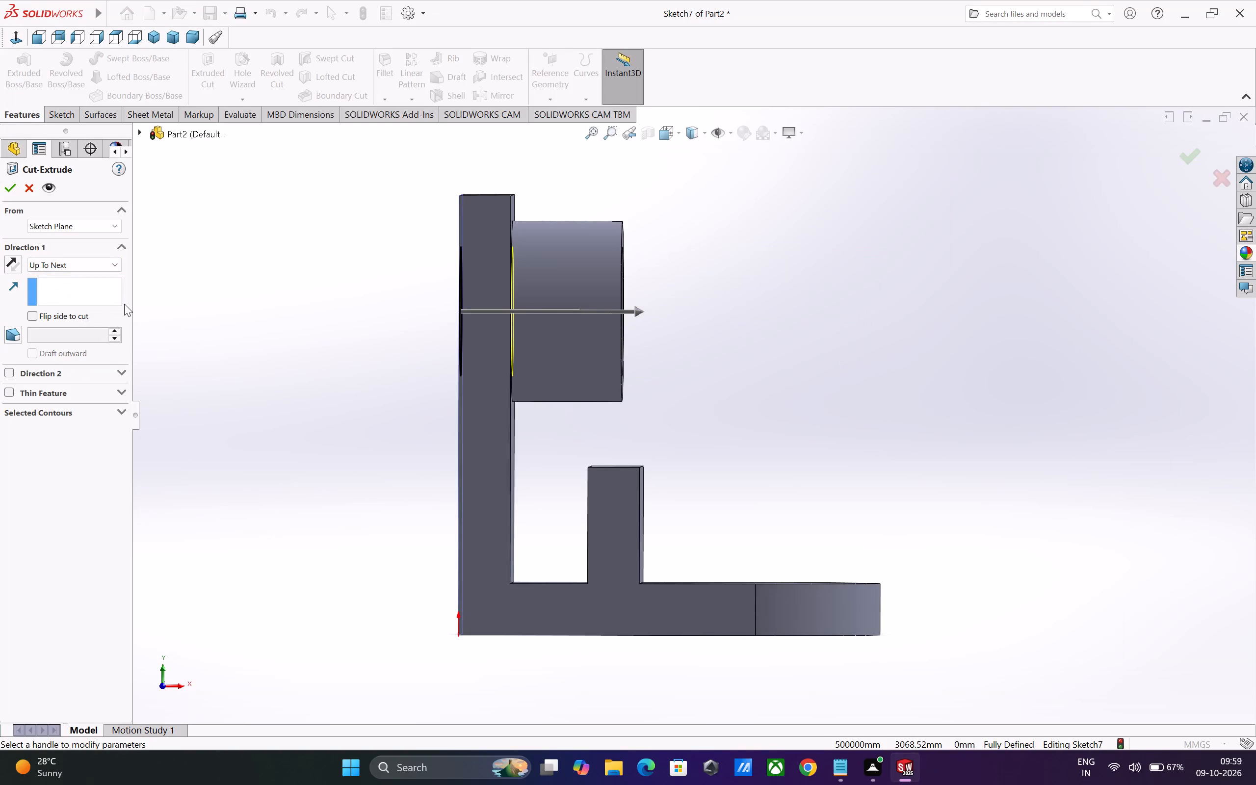
{"action": "middle_click", "coordinate": [218, 343]}
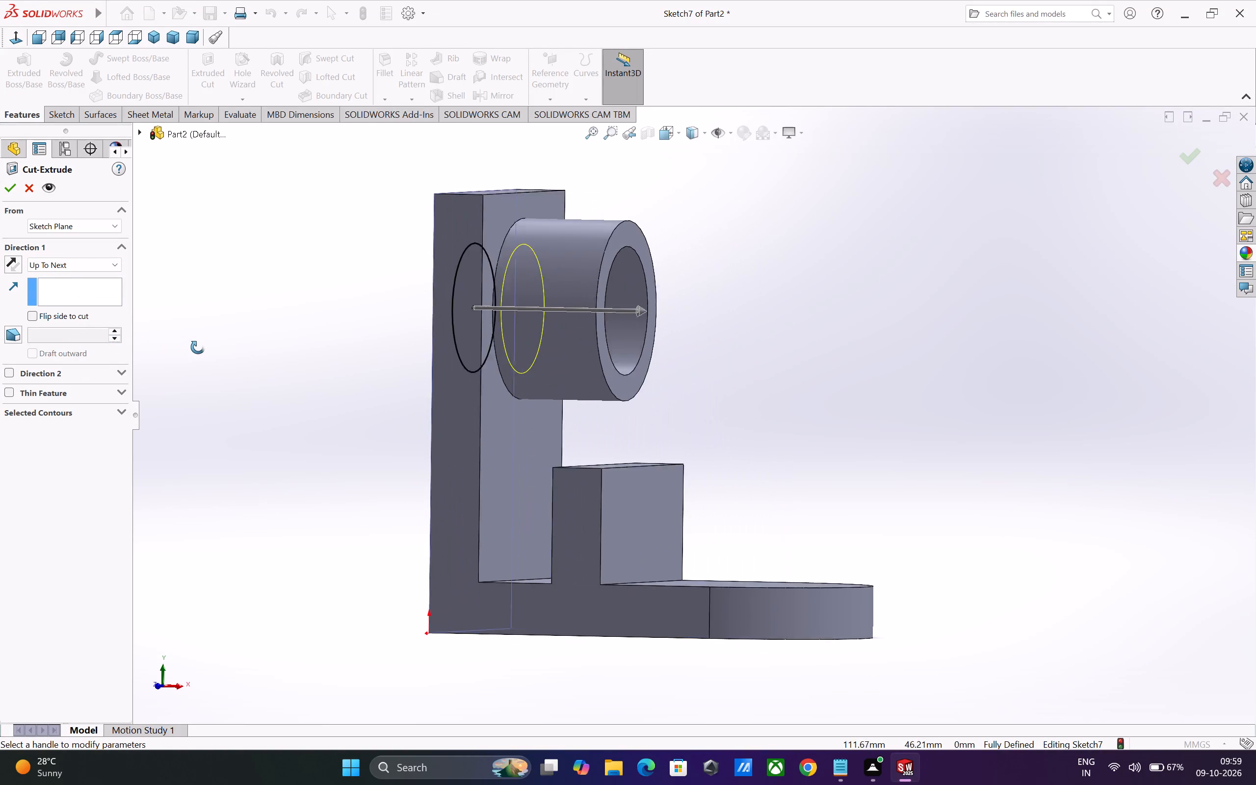
{"action": "left_click", "coordinate": [79, 272]}
{"action": "left_click", "coordinate": [96, 270]}
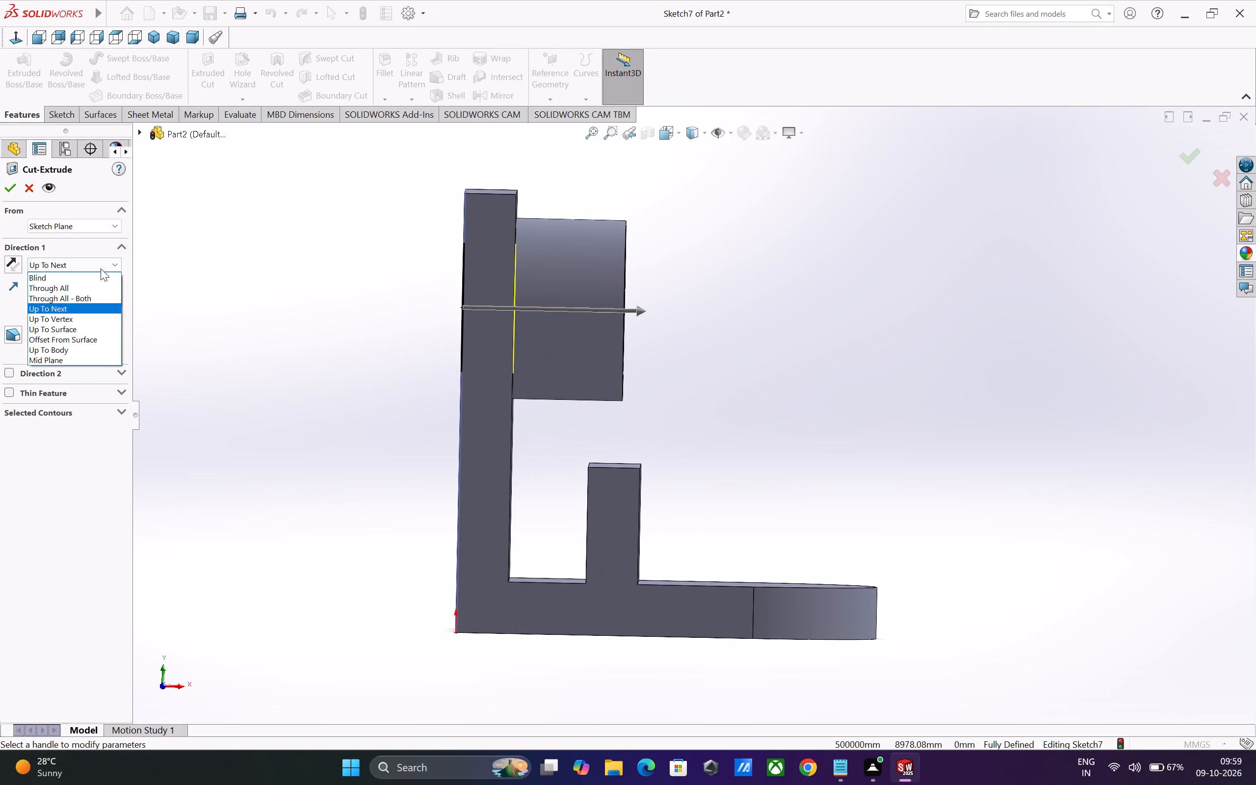
{"action": "left_click", "coordinate": [96, 289]}
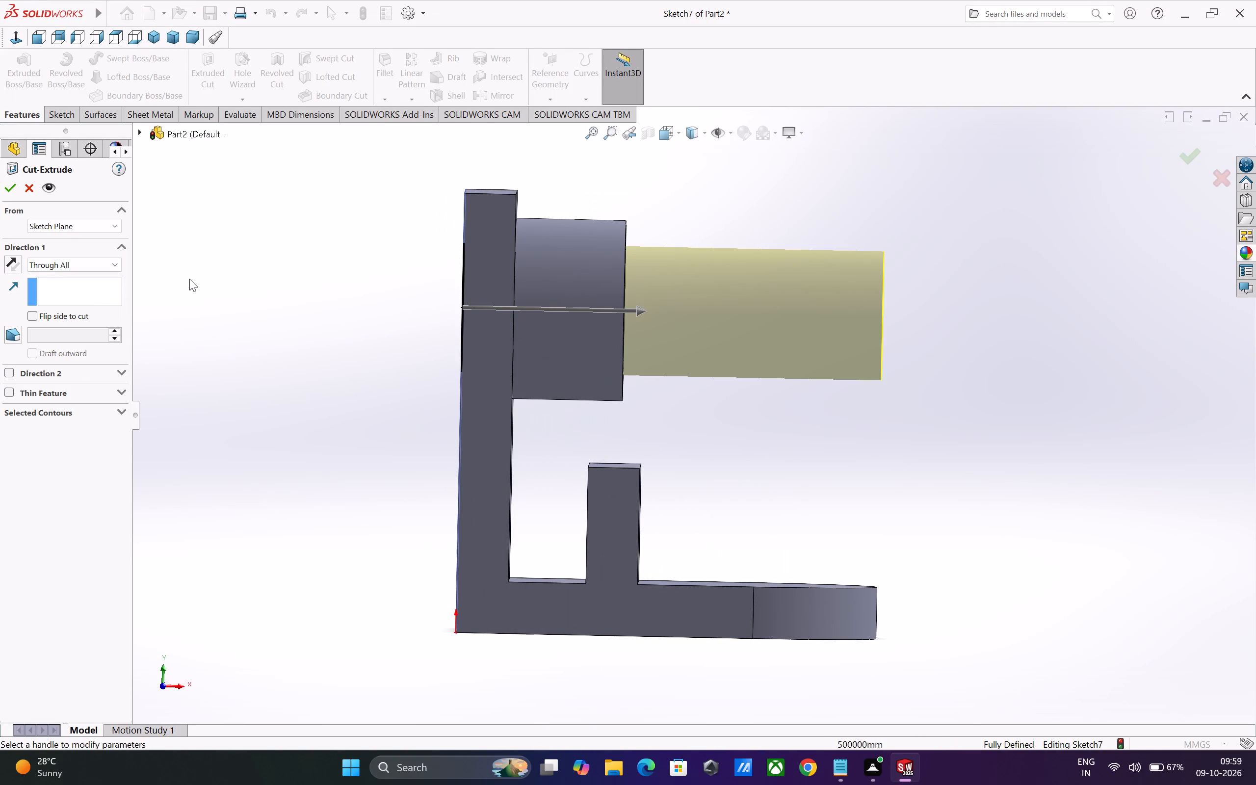
{"action": "left_click", "coordinate": [13, 187]}
{"action": "left_click", "coordinate": [227, 287]}
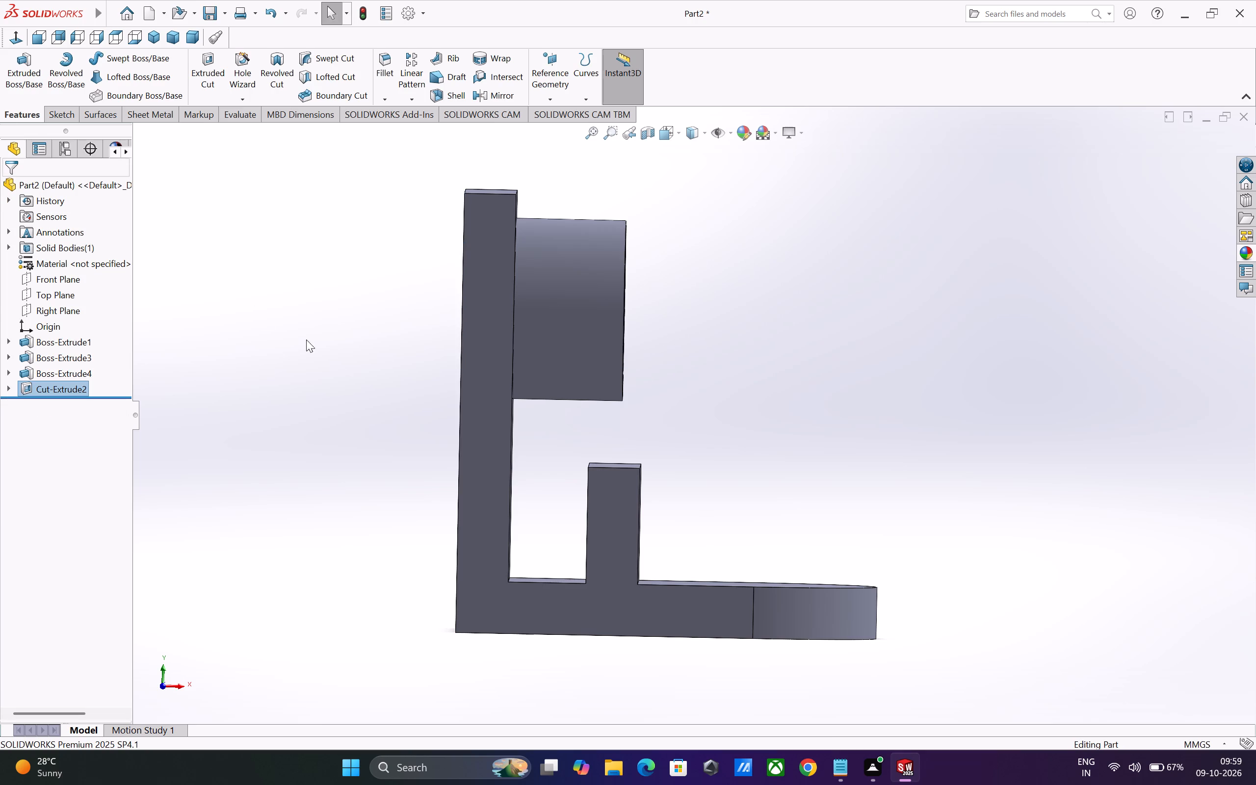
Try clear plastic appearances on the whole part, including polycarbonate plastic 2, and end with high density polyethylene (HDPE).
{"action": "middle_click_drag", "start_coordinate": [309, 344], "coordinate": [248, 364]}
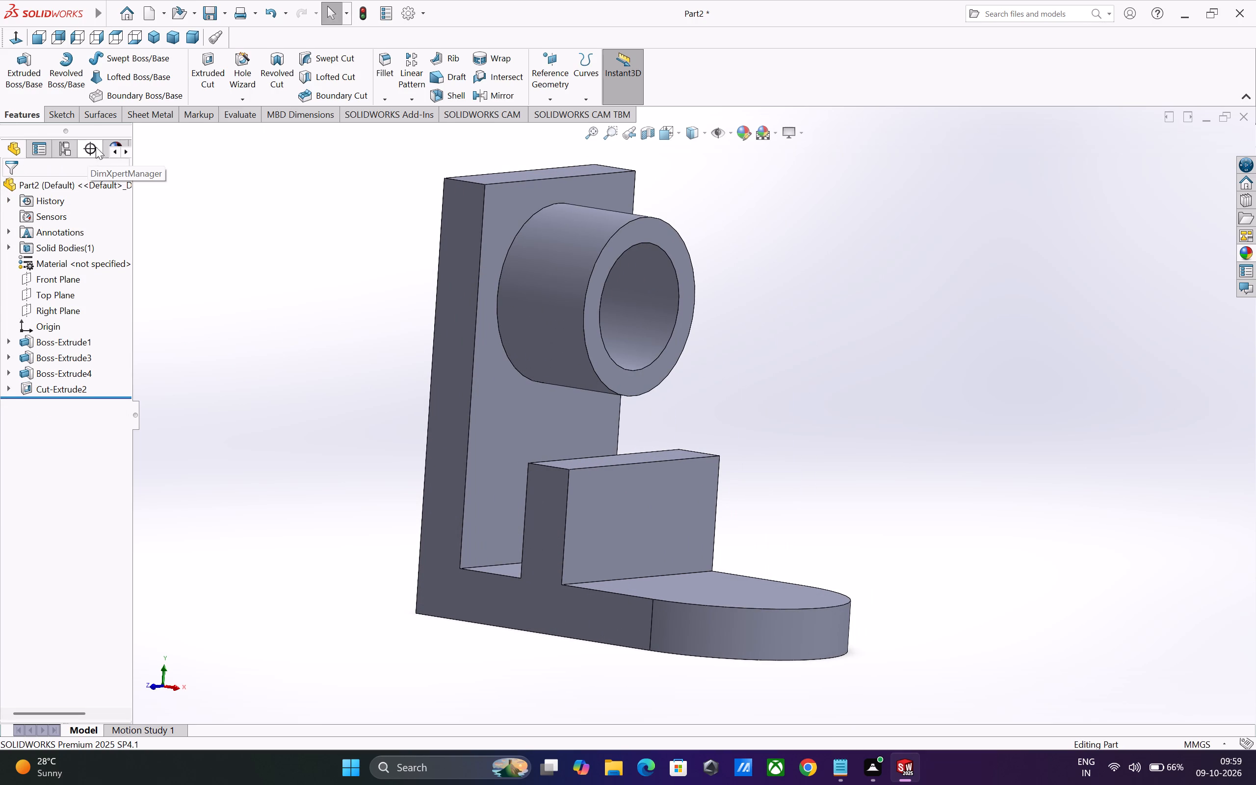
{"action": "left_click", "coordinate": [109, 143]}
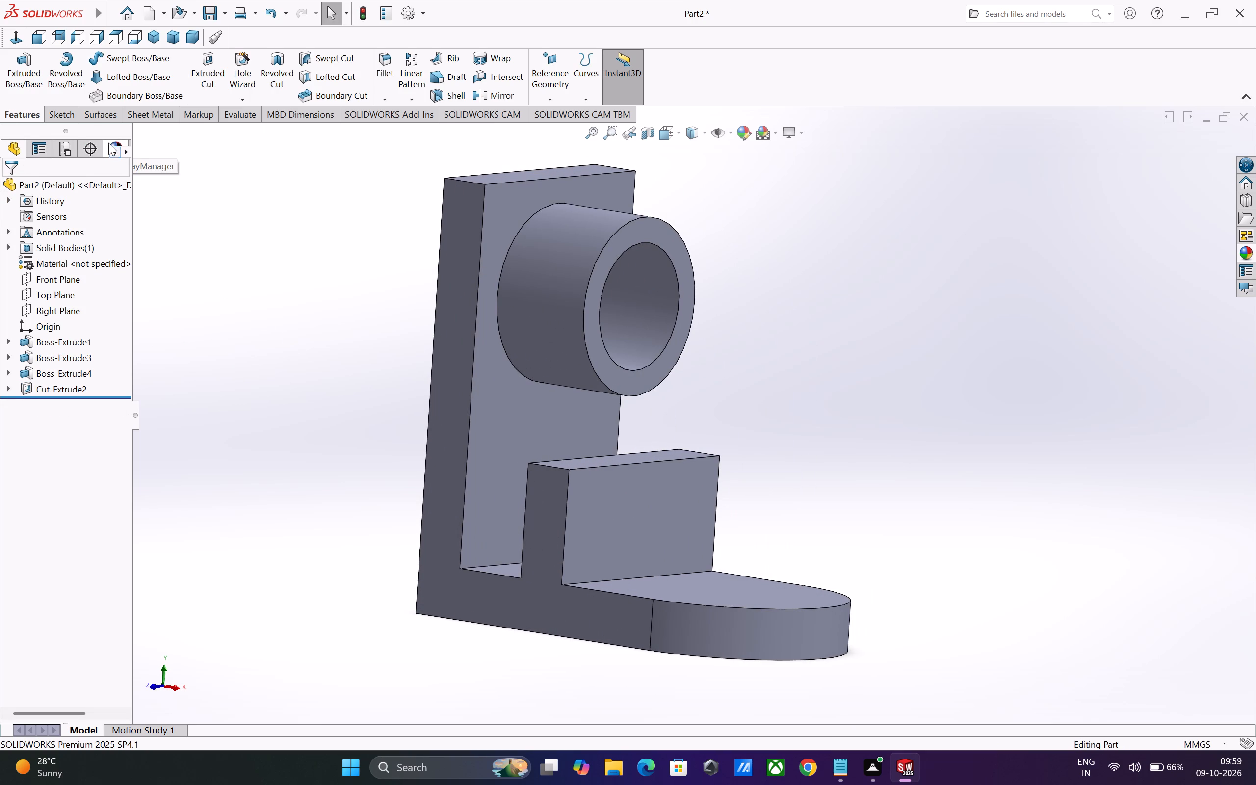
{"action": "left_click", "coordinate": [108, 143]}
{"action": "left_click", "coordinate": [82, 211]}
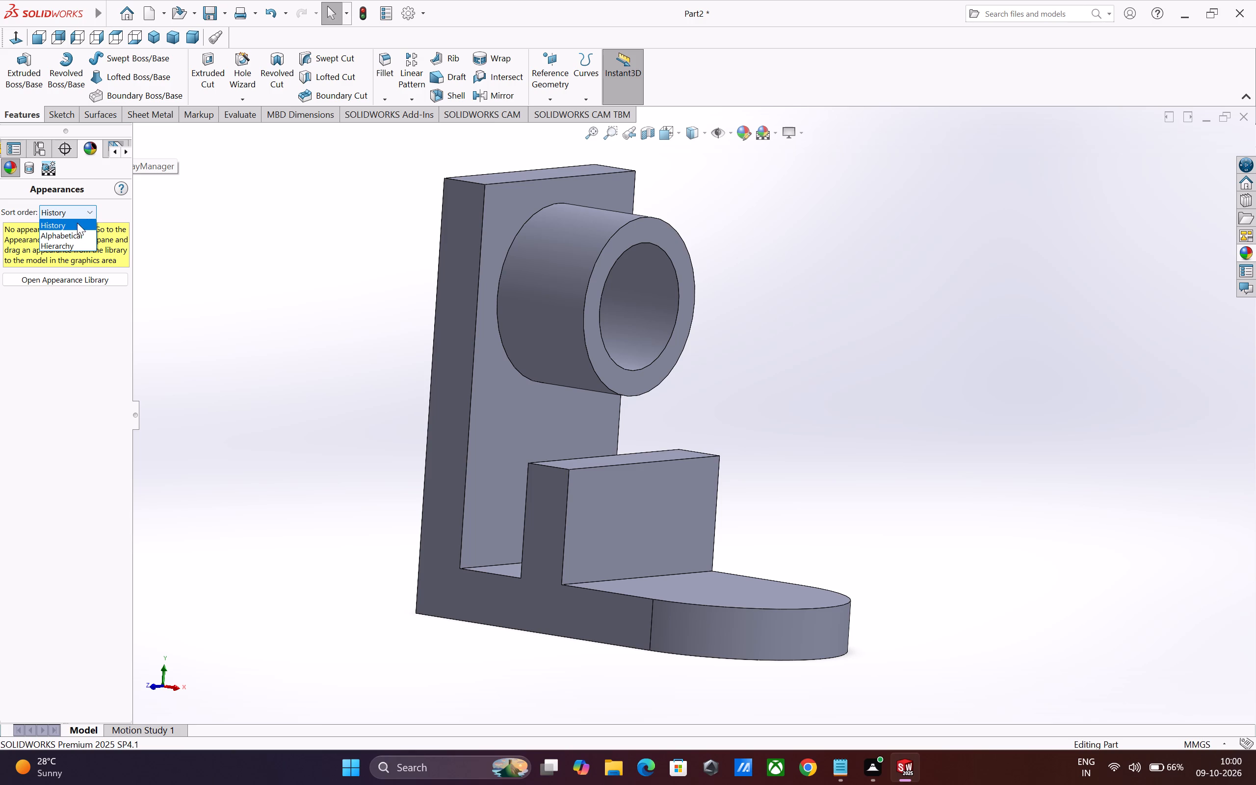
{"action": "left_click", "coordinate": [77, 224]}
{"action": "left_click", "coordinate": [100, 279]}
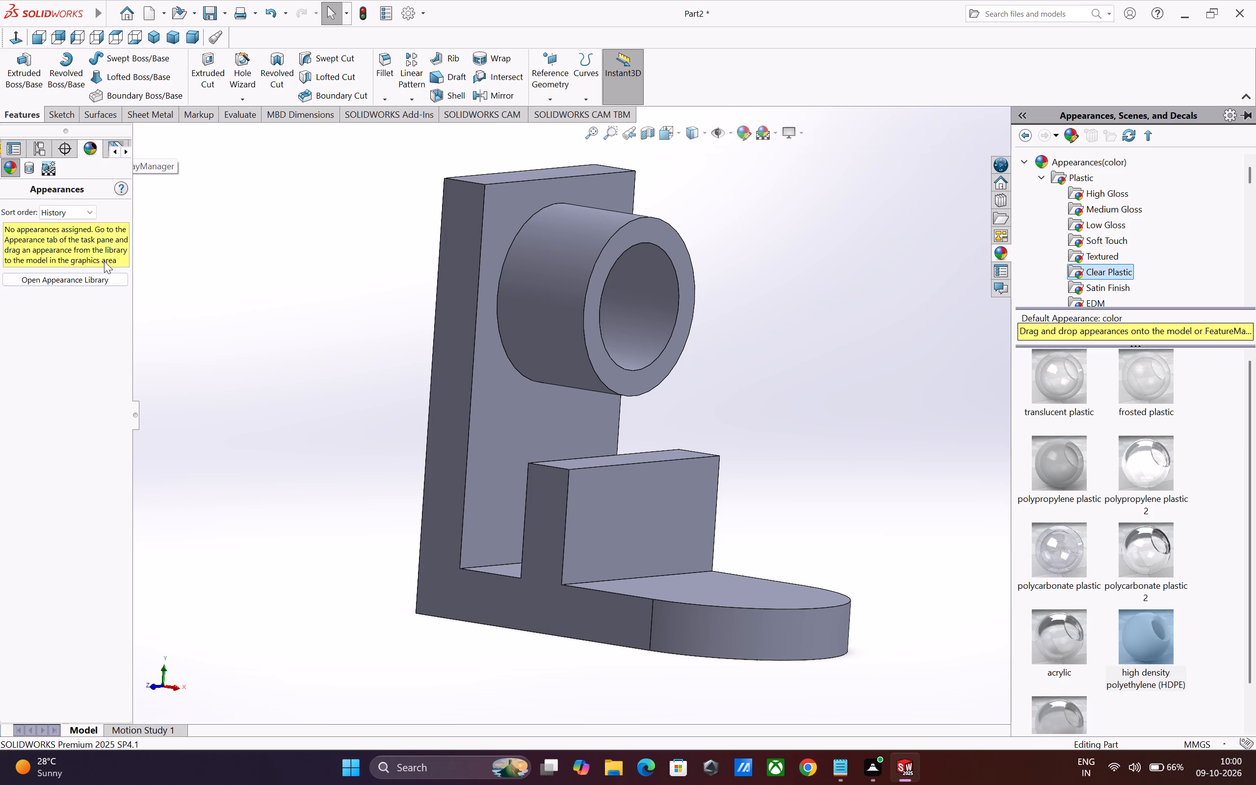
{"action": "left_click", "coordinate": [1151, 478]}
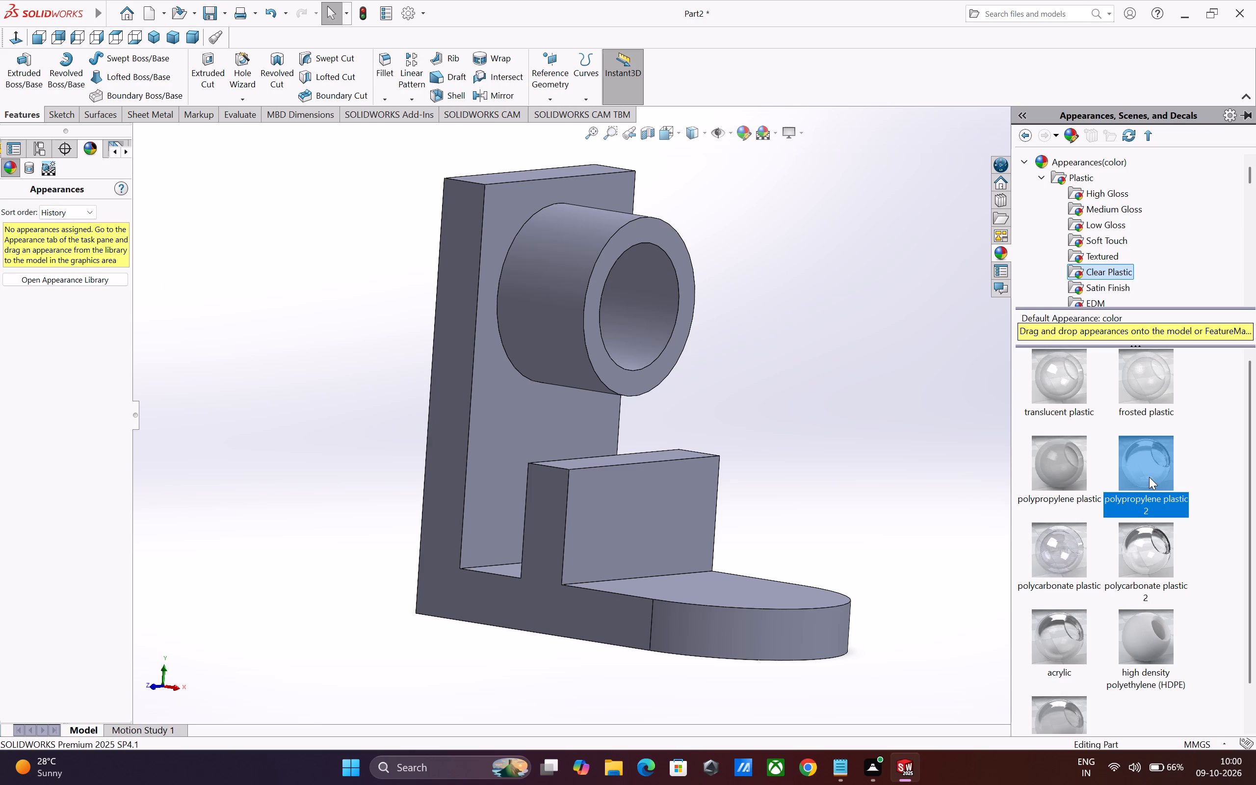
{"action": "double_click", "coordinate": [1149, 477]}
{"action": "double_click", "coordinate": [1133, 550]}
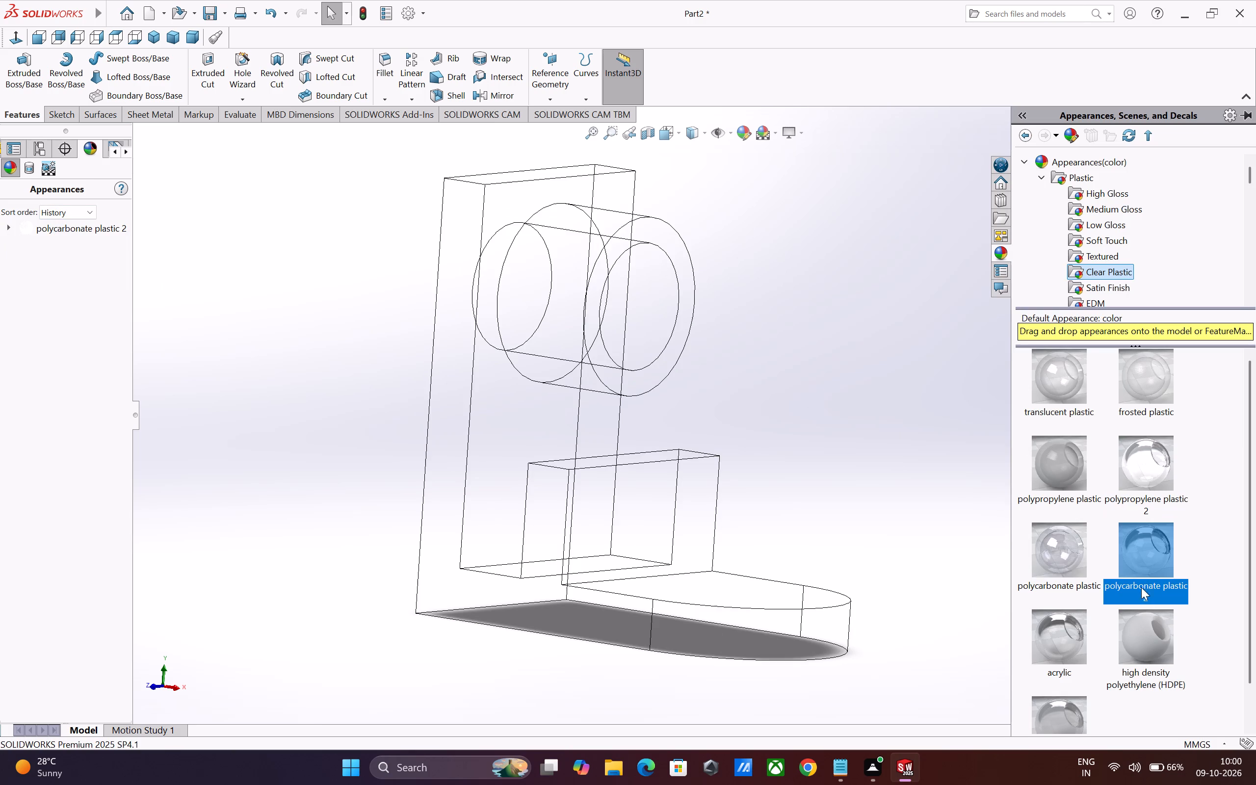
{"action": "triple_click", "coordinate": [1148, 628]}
Examine the translucent bracket from all sides, checking the bore through the boss and tall upright.
{"action": "middle_click_drag", "start_coordinate": [906, 519], "coordinate": [738, 509]}
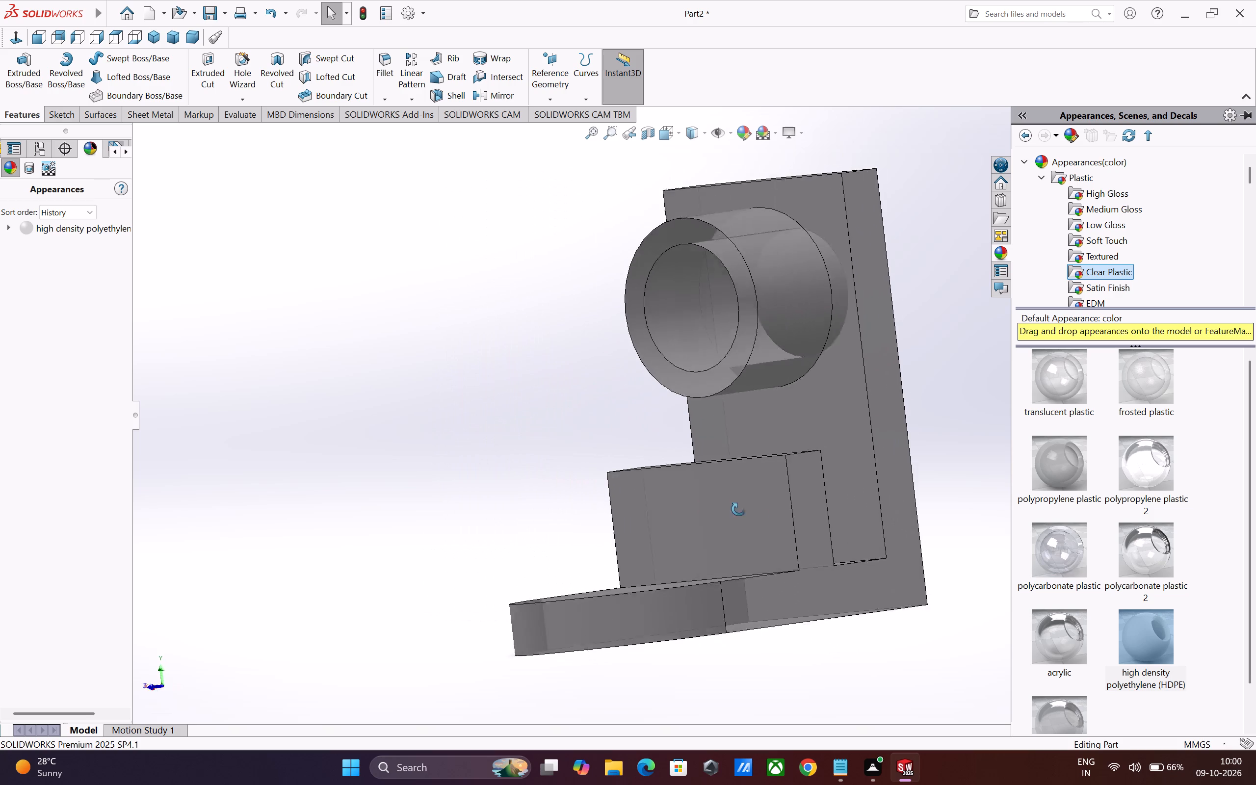
{"action": "middle_click_drag", "start_coordinate": [738, 509], "coordinate": [678, 539]}
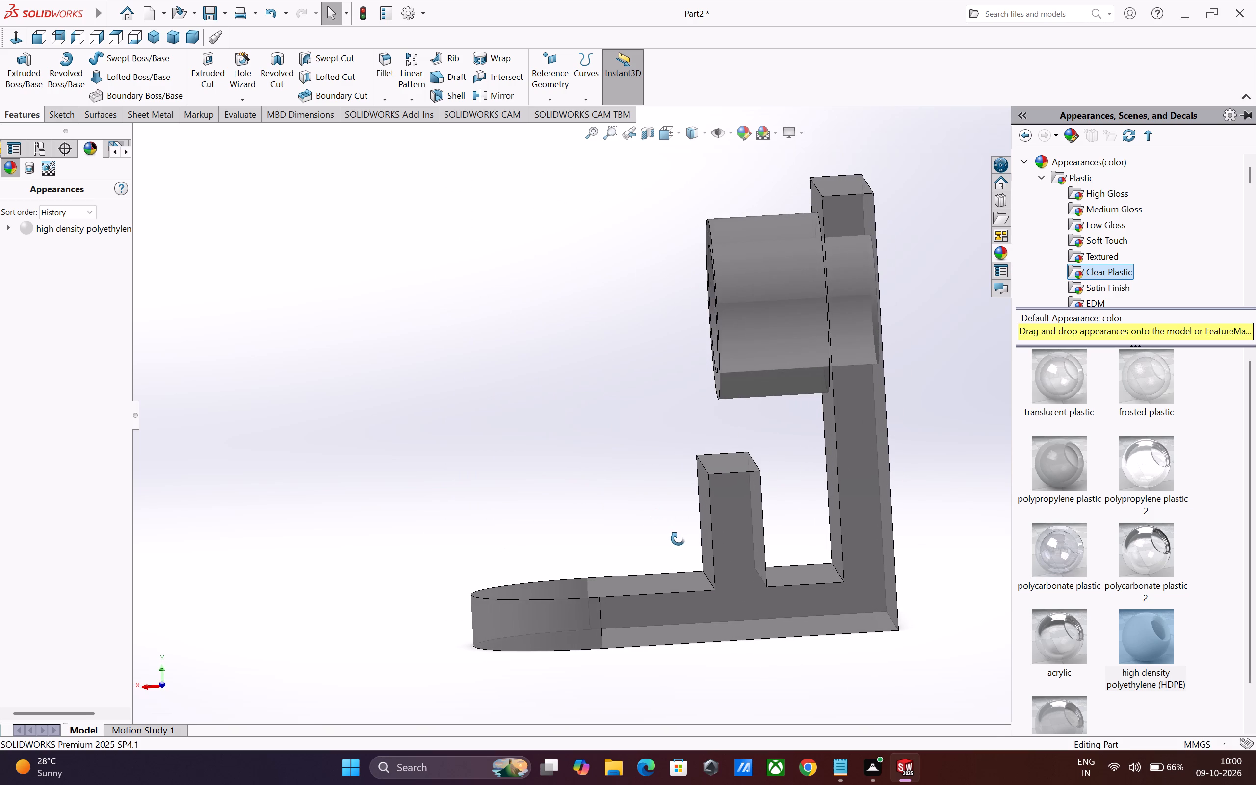
{"action": "middle_click_drag", "start_coordinate": [678, 539], "coordinate": [642, 536]}
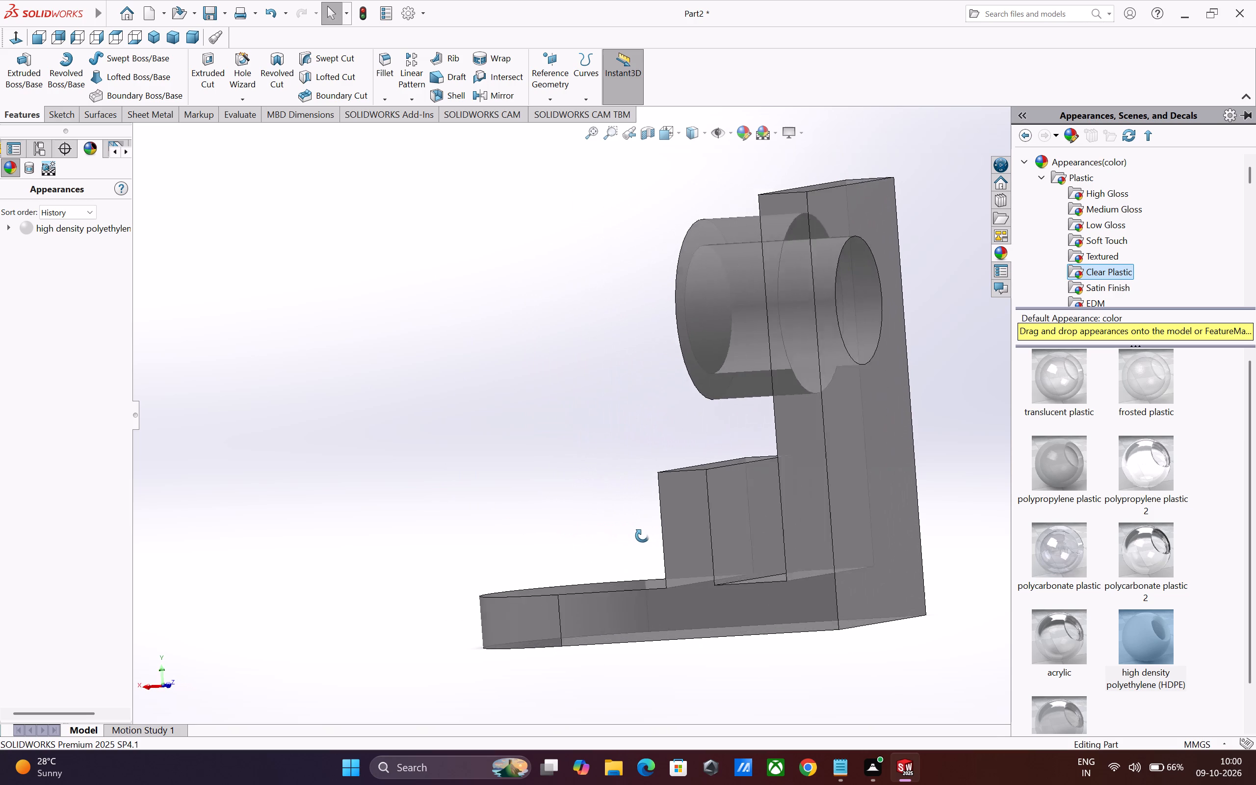
{"action": "middle_click_drag", "start_coordinate": [642, 536], "coordinate": [411, 447]}
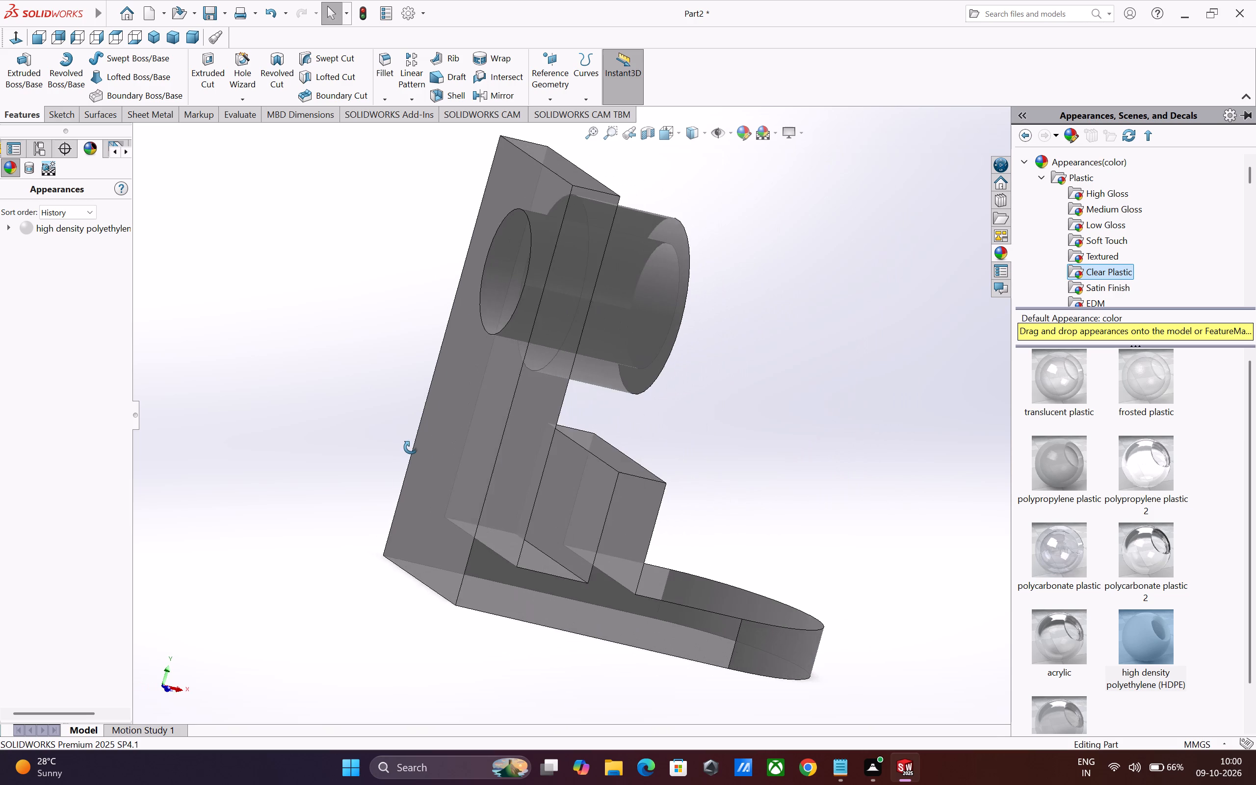
{"action": "middle_click_drag", "start_coordinate": [411, 447], "coordinate": [495, 432]}
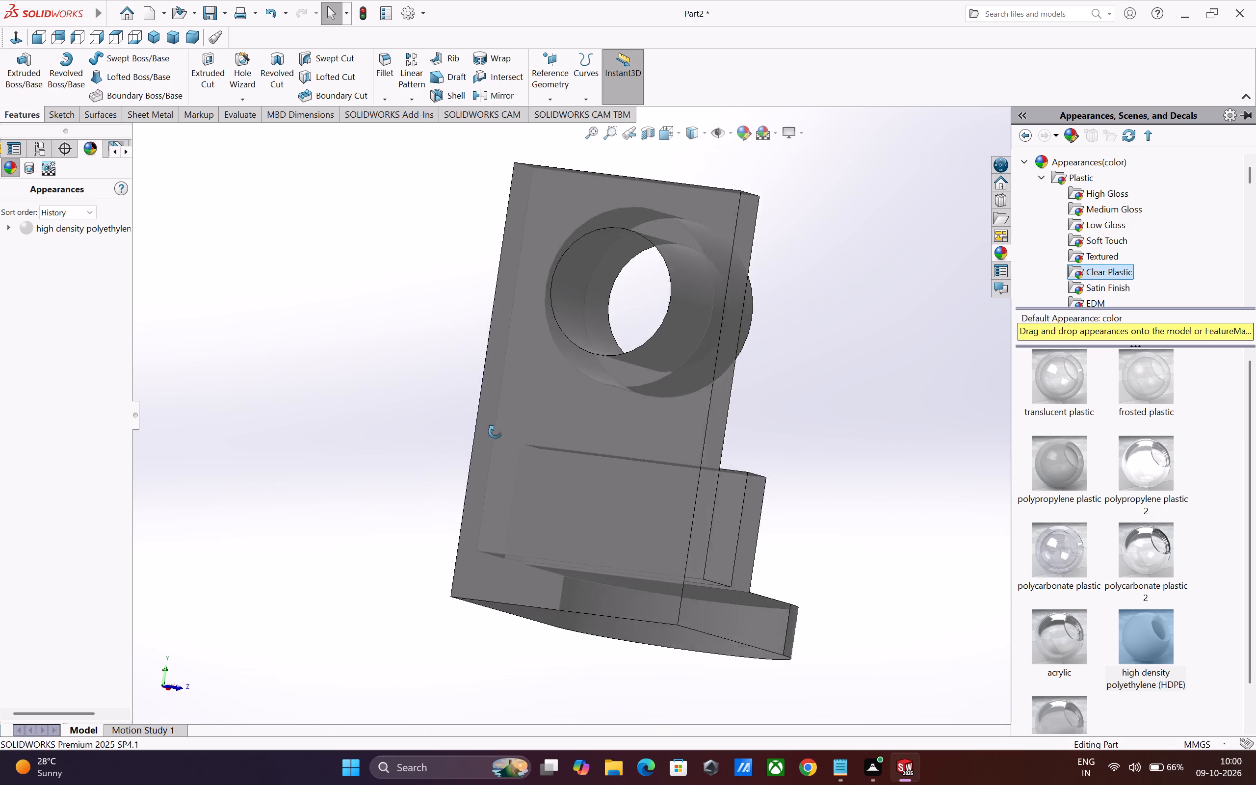
{"action": "middle_click_drag", "start_coordinate": [495, 432], "coordinate": [763, 455]}
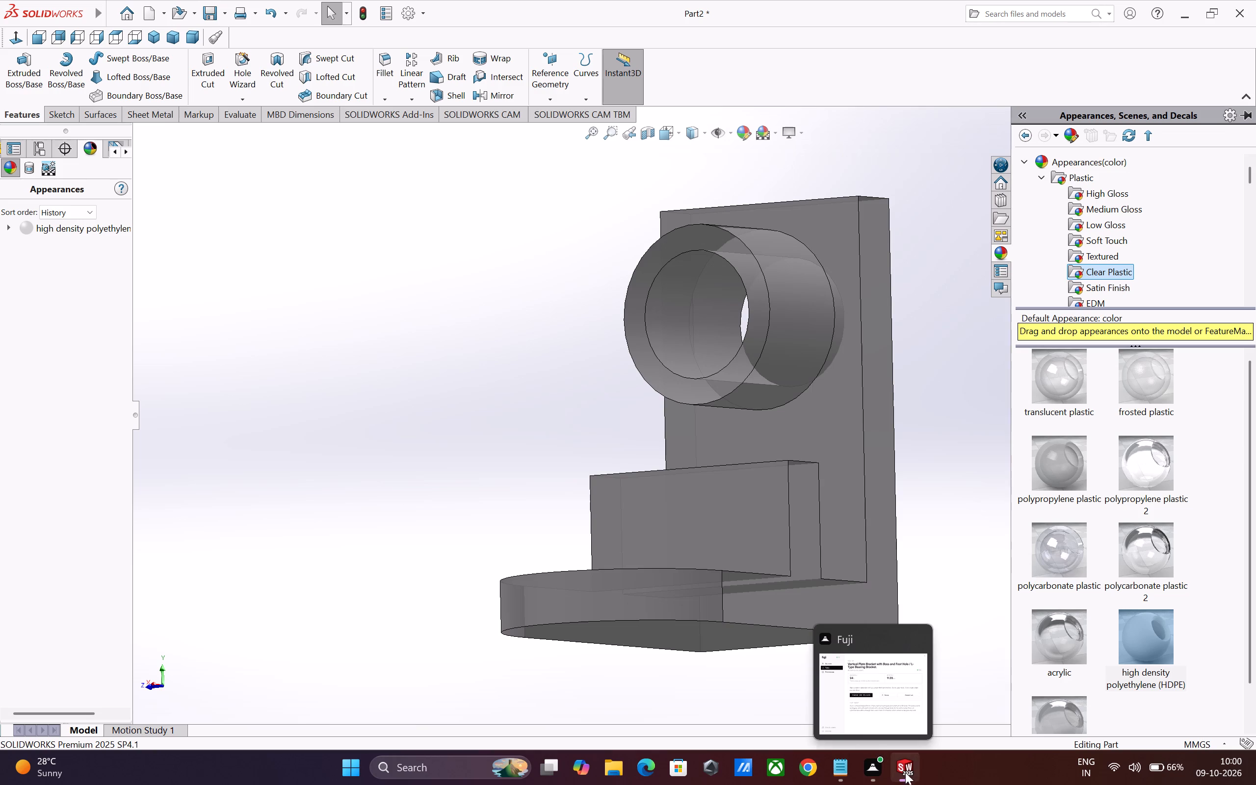
{"action": "left_click", "coordinate": [601, 521]}
{"action": "left_click", "coordinate": [445, 451]}
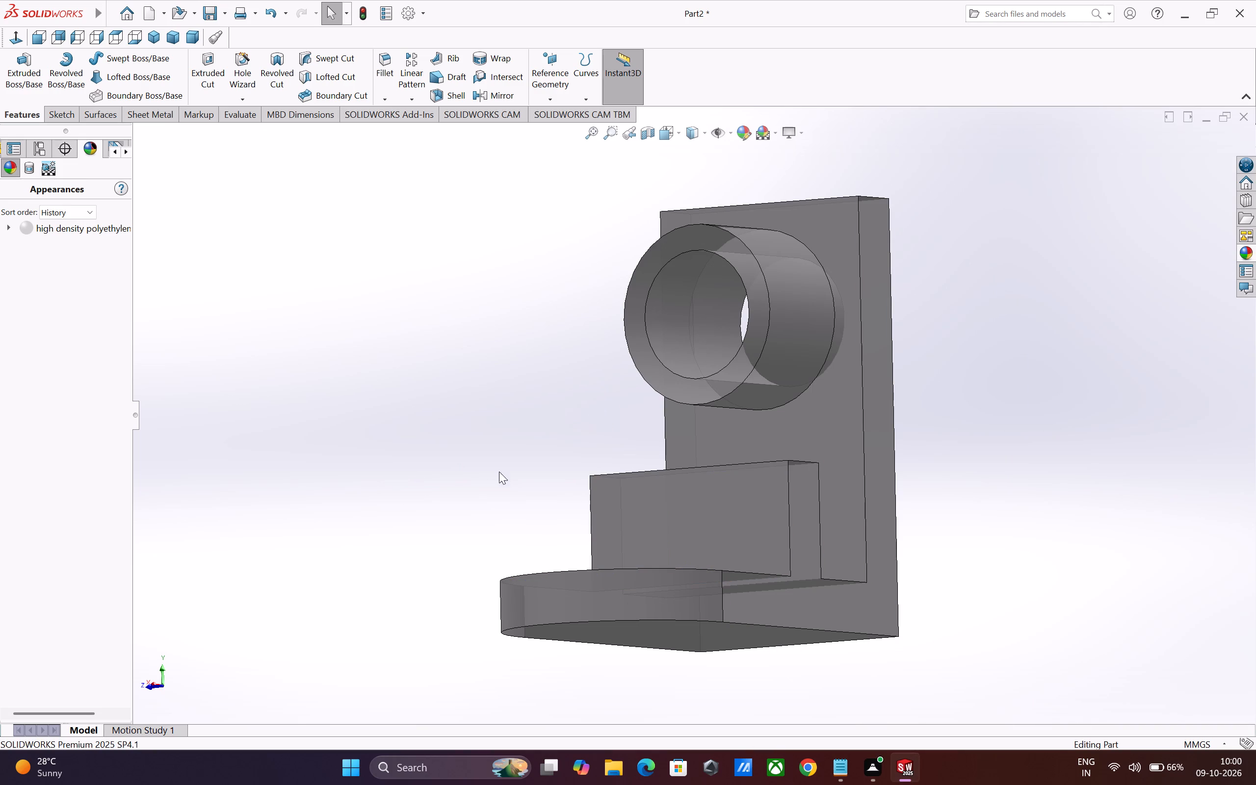
{"action": "middle_click_drag", "start_coordinate": [438, 464], "coordinate": [519, 521]}
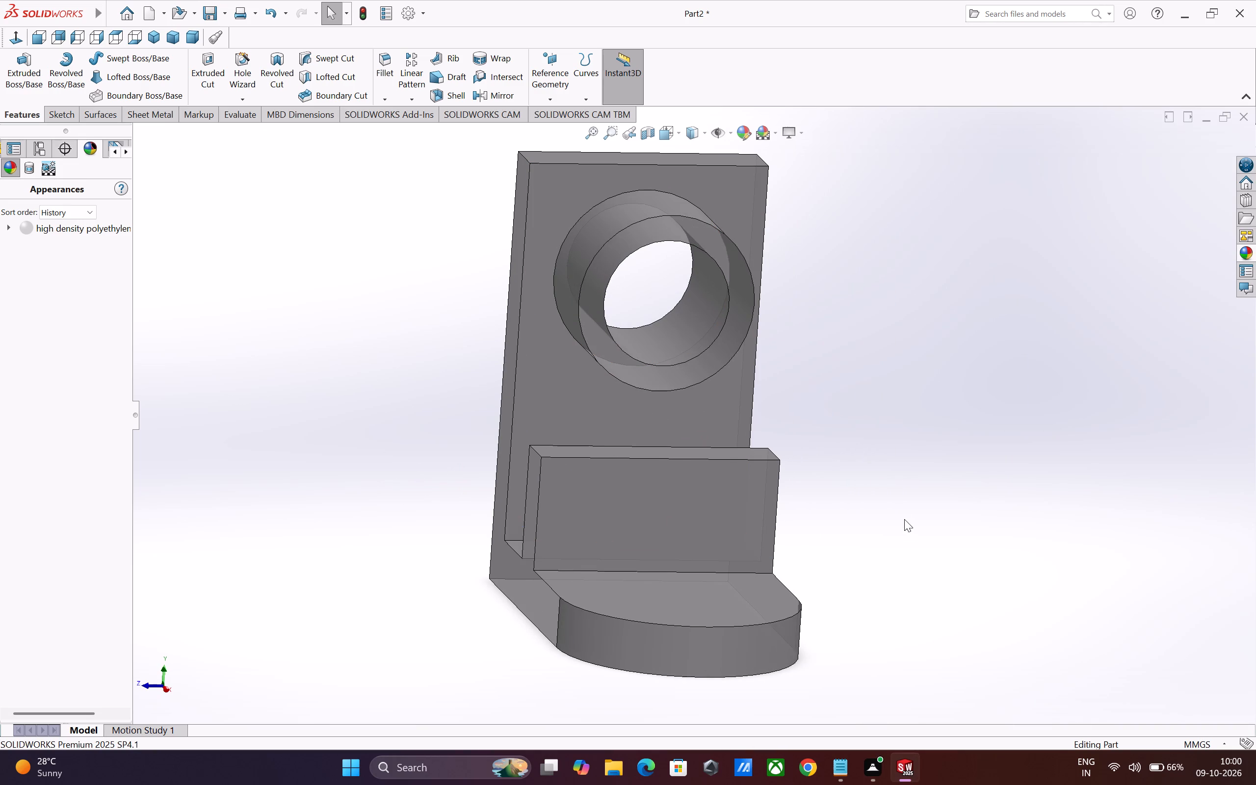
{"action": "middle_click_drag", "start_coordinate": [901, 529], "coordinate": [961, 538]}
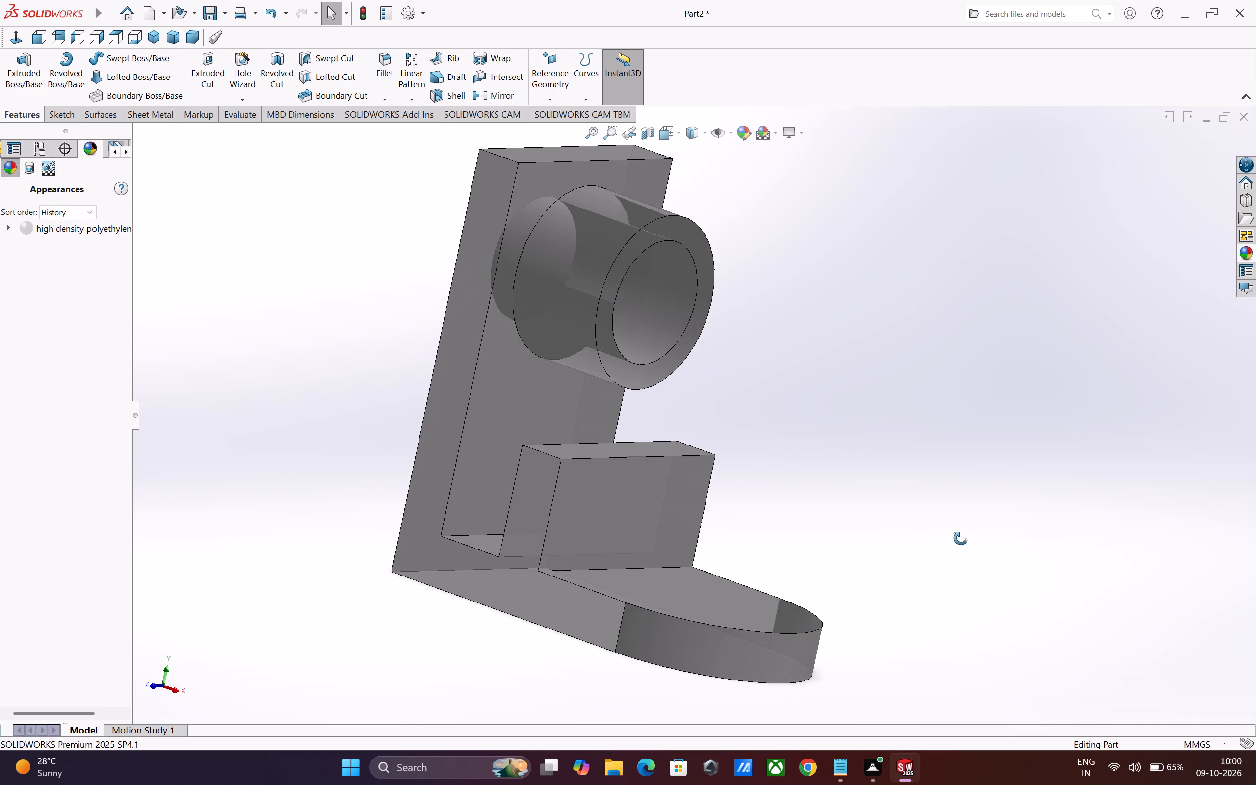
{"action": "middle_click_drag", "start_coordinate": [961, 538], "coordinate": [955, 537]}
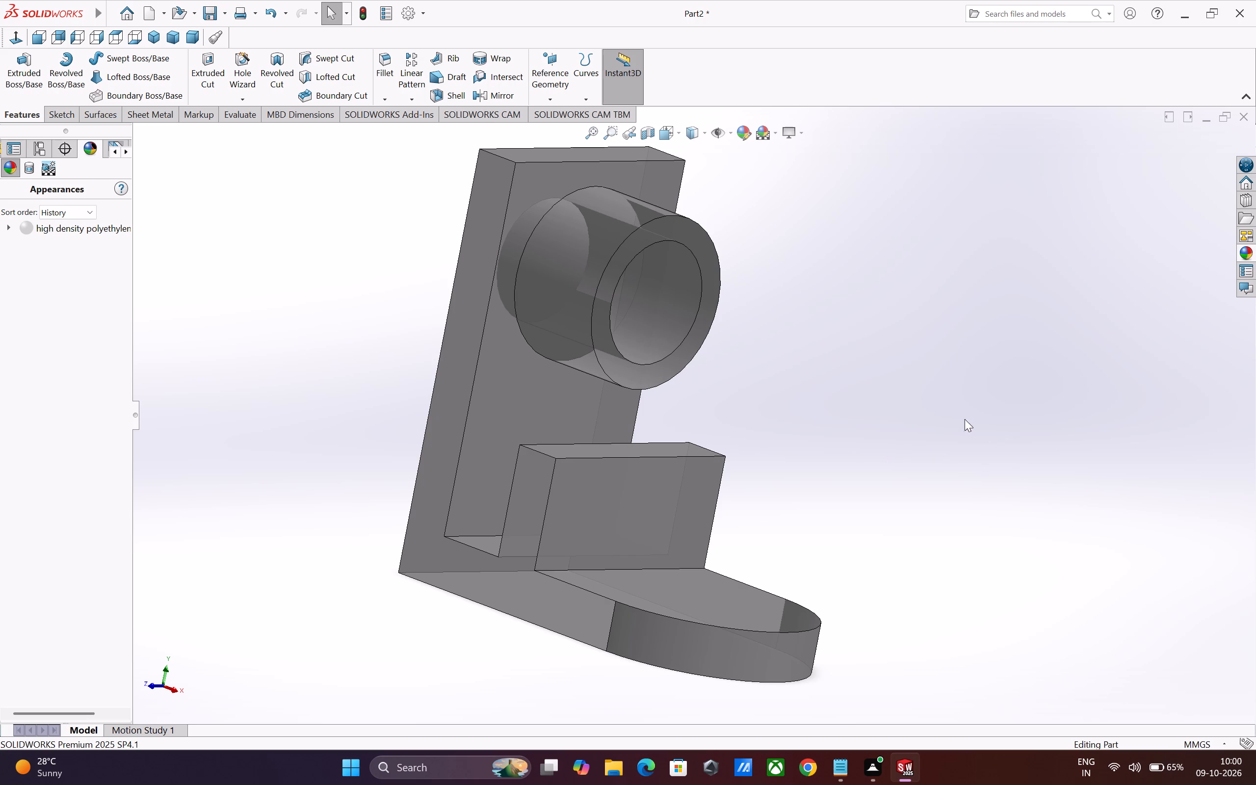
{"action": "middle_click_drag", "start_coordinate": [907, 463], "coordinate": [861, 463]}
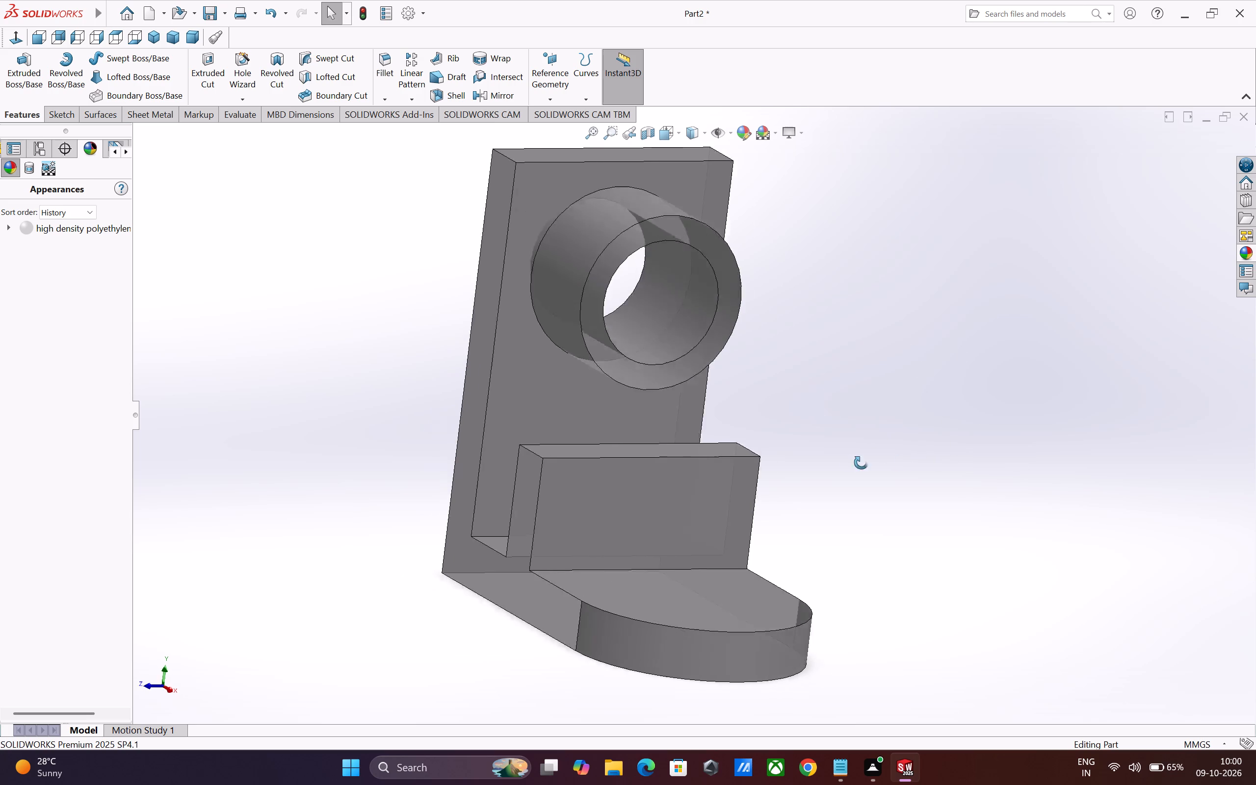
{"action": "middle_click_drag", "start_coordinate": [861, 463], "coordinate": [883, 434]}
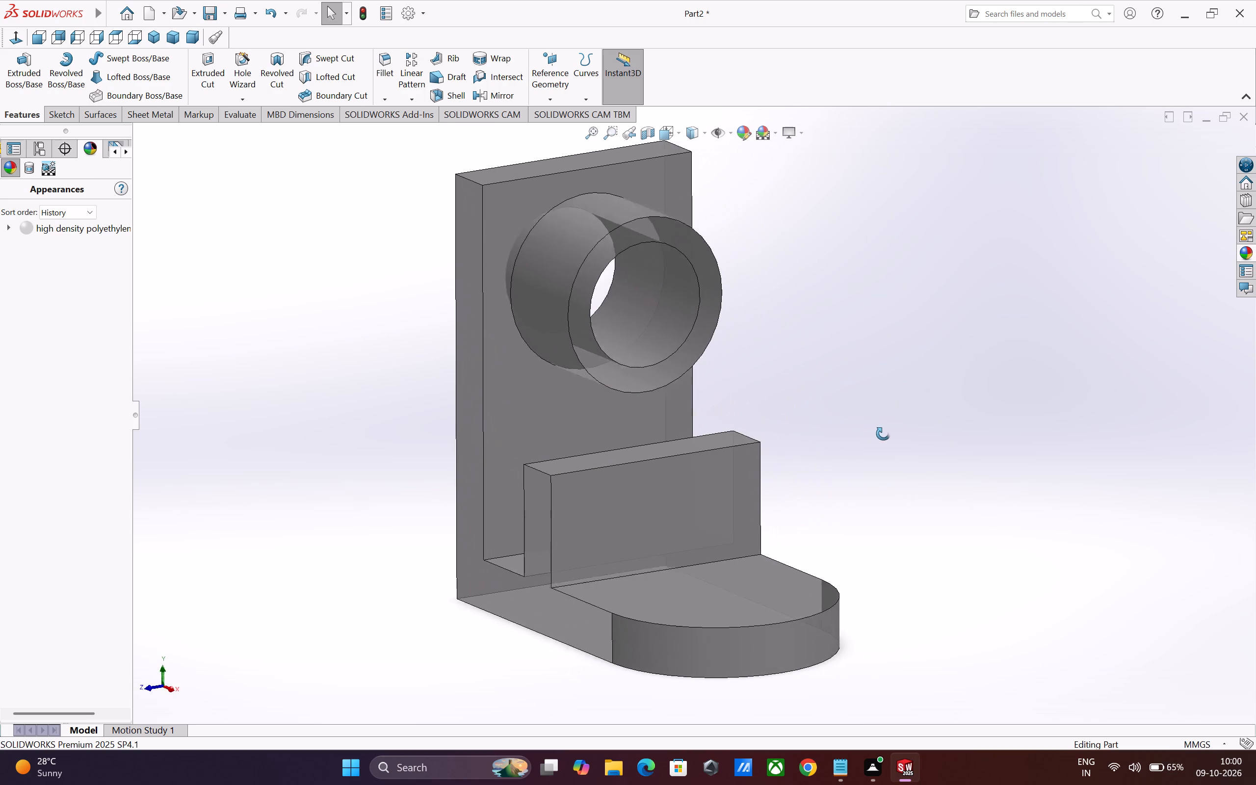
{"action": "middle_click_drag", "start_coordinate": [883, 434], "coordinate": [942, 432]}
{"action": "scroll", "coordinate": [801, 437], "scroll_direction": "up", "scroll_amount": 2}
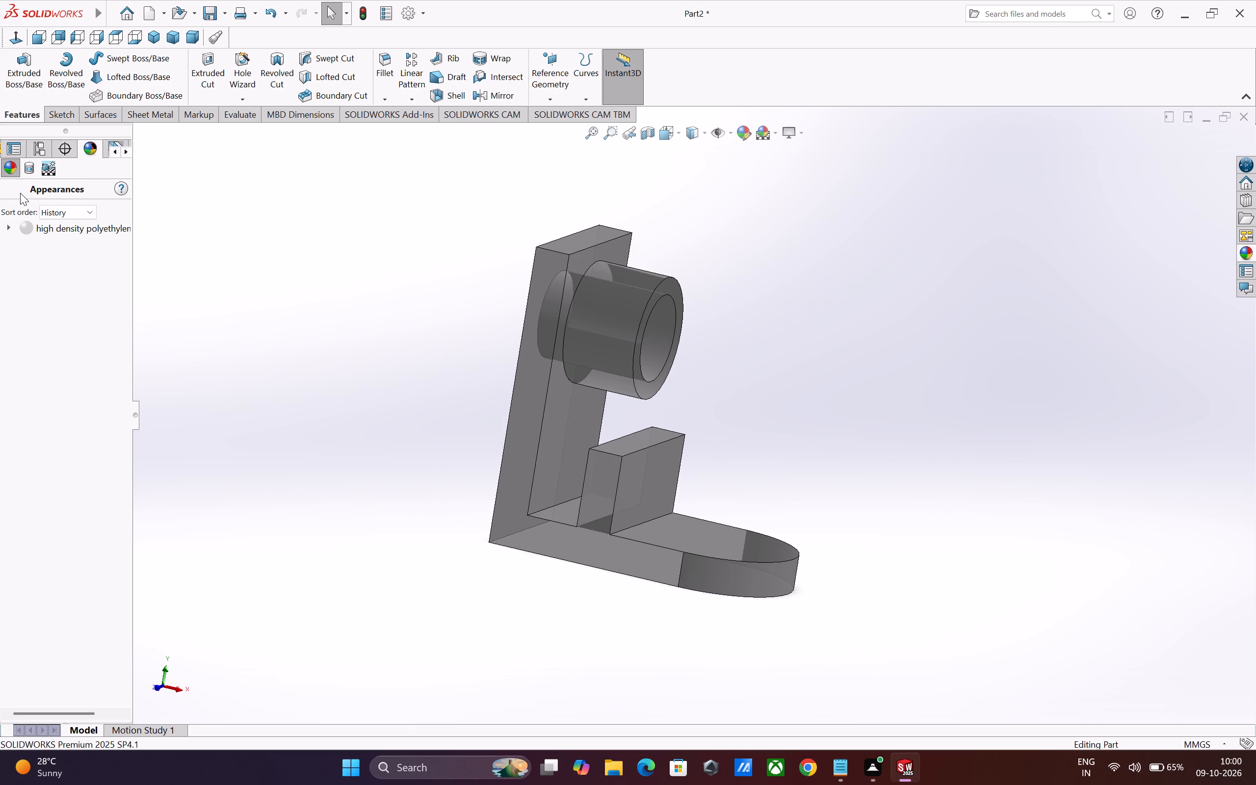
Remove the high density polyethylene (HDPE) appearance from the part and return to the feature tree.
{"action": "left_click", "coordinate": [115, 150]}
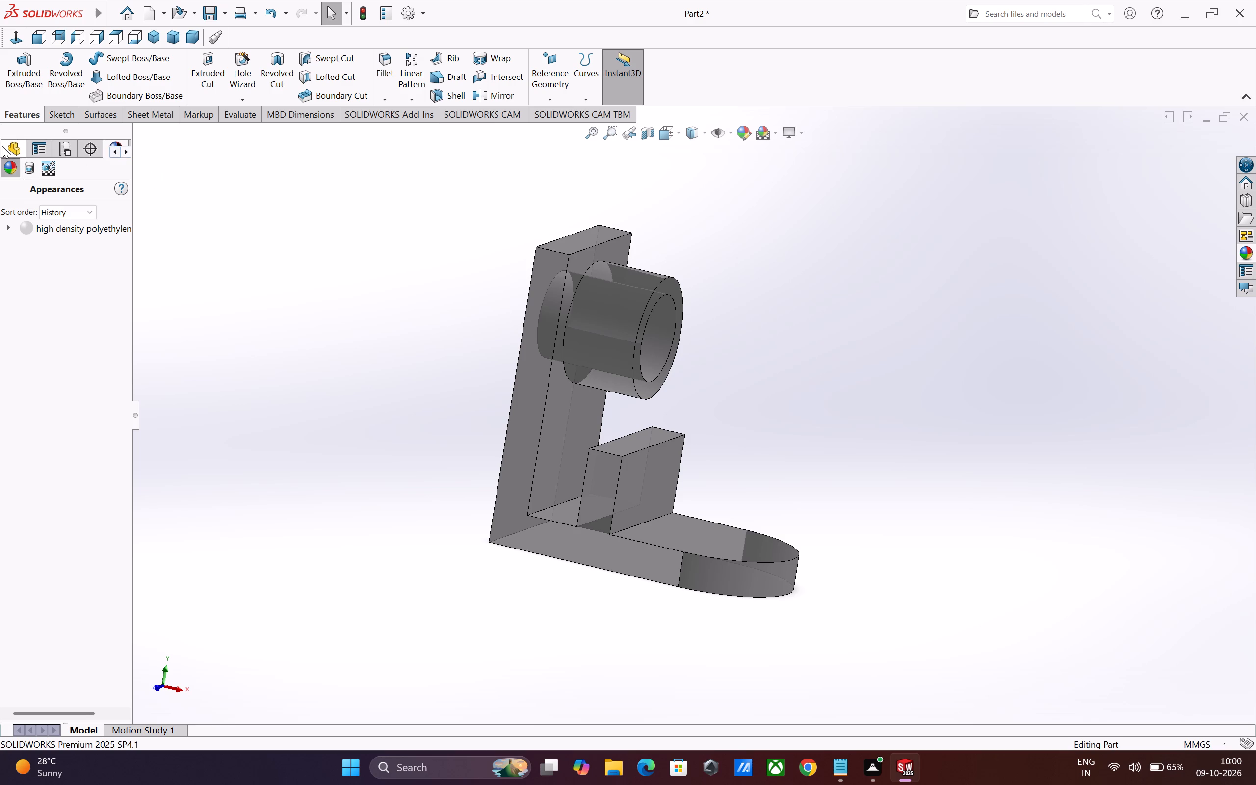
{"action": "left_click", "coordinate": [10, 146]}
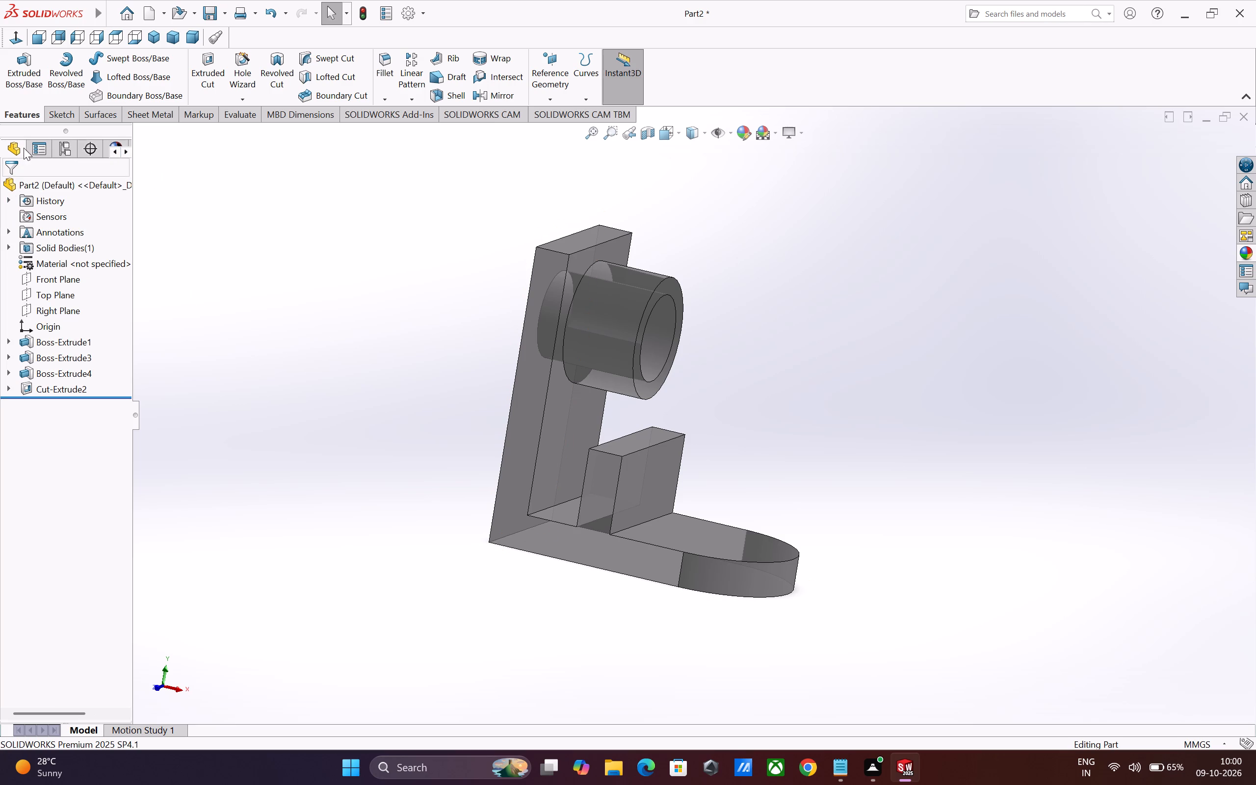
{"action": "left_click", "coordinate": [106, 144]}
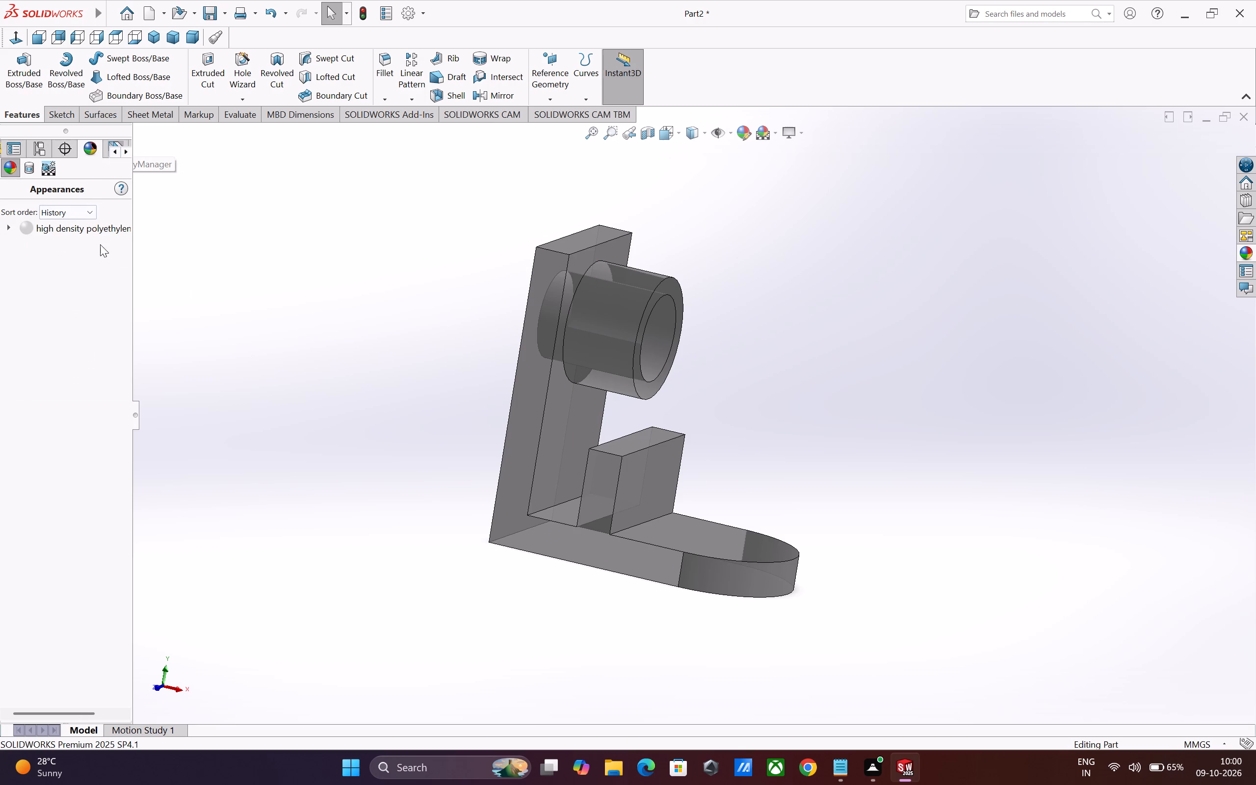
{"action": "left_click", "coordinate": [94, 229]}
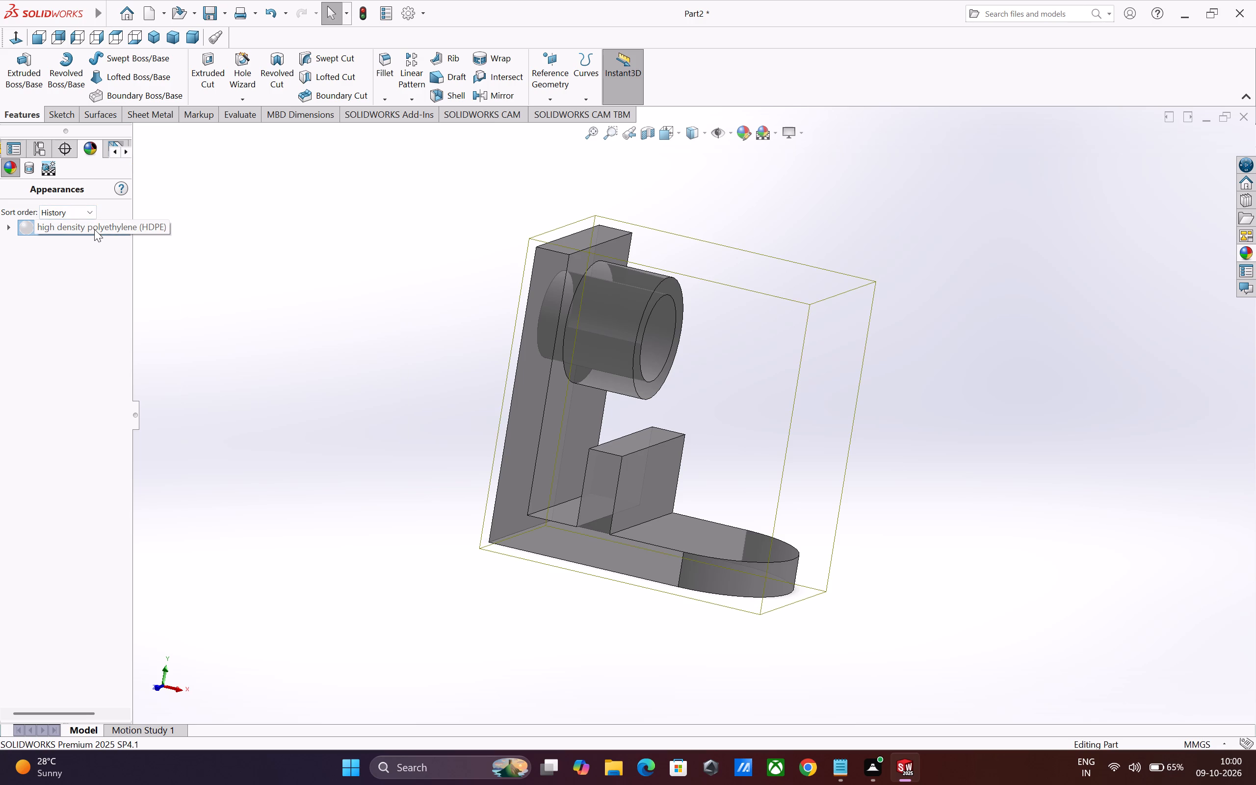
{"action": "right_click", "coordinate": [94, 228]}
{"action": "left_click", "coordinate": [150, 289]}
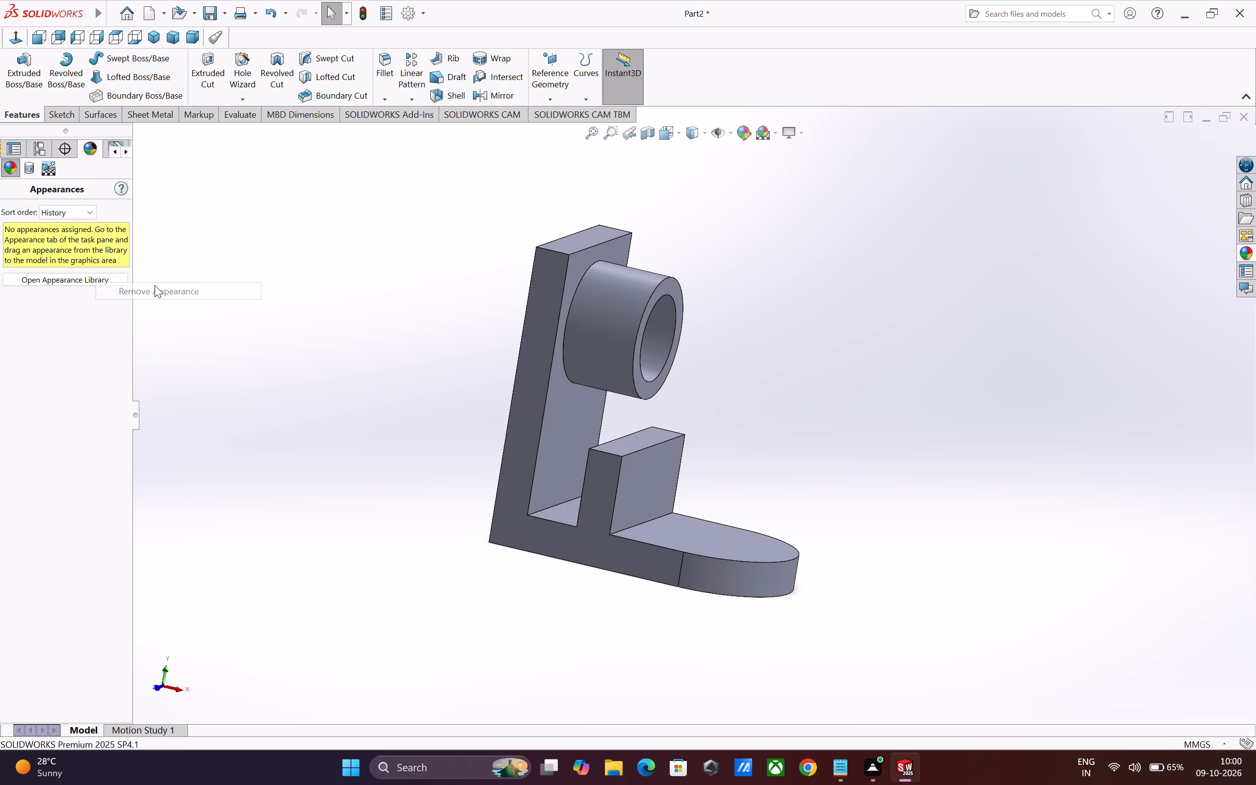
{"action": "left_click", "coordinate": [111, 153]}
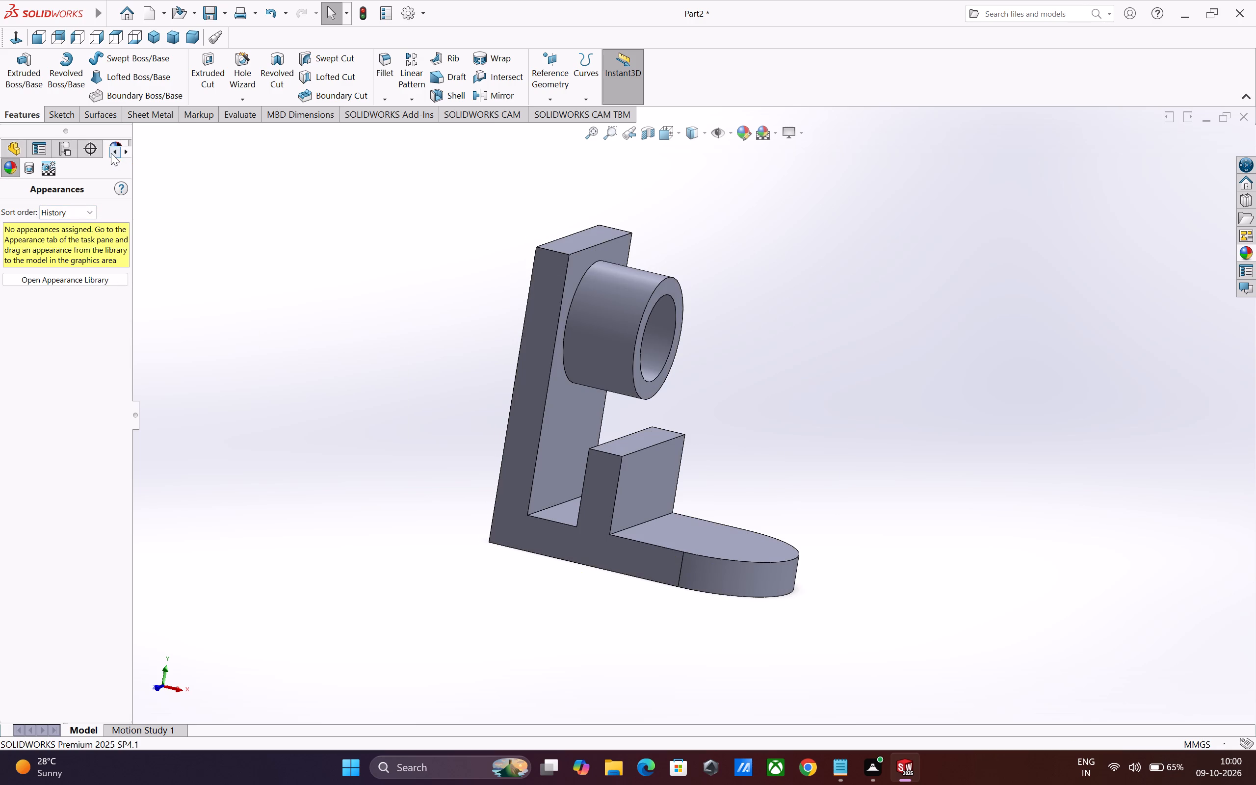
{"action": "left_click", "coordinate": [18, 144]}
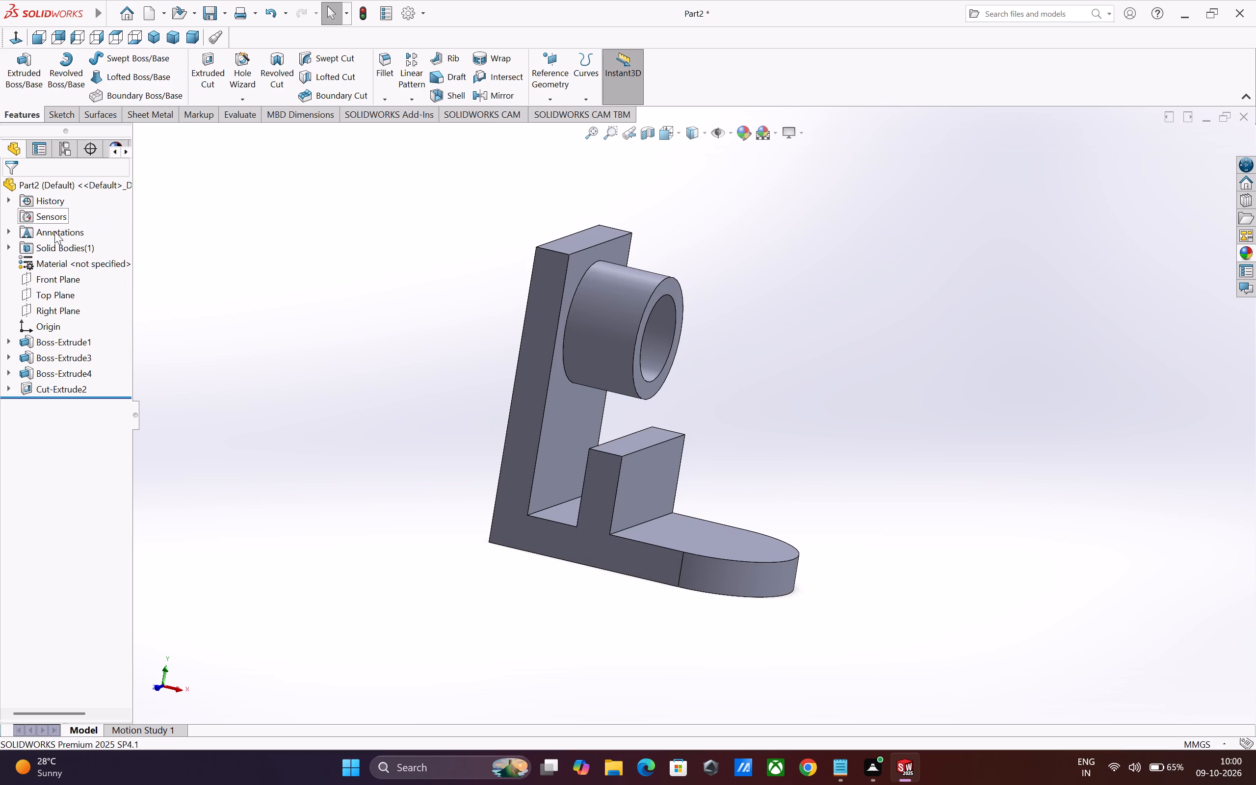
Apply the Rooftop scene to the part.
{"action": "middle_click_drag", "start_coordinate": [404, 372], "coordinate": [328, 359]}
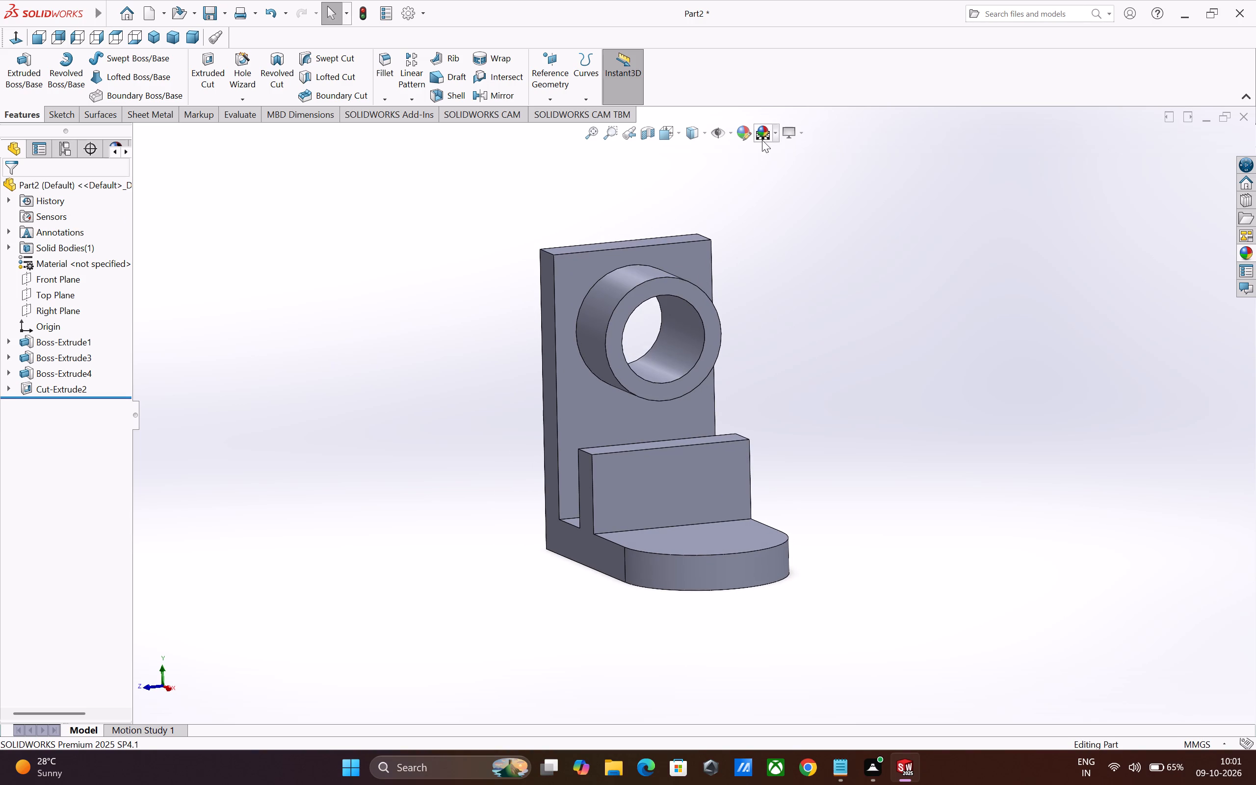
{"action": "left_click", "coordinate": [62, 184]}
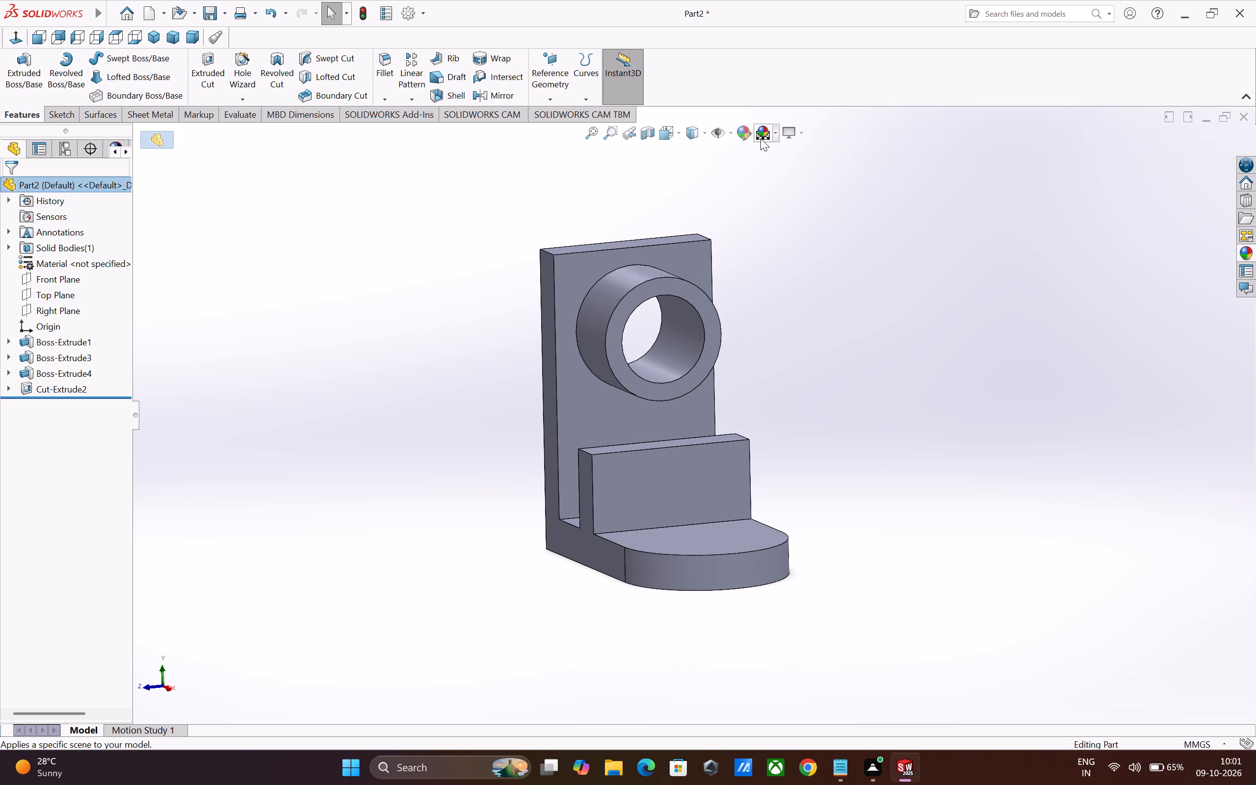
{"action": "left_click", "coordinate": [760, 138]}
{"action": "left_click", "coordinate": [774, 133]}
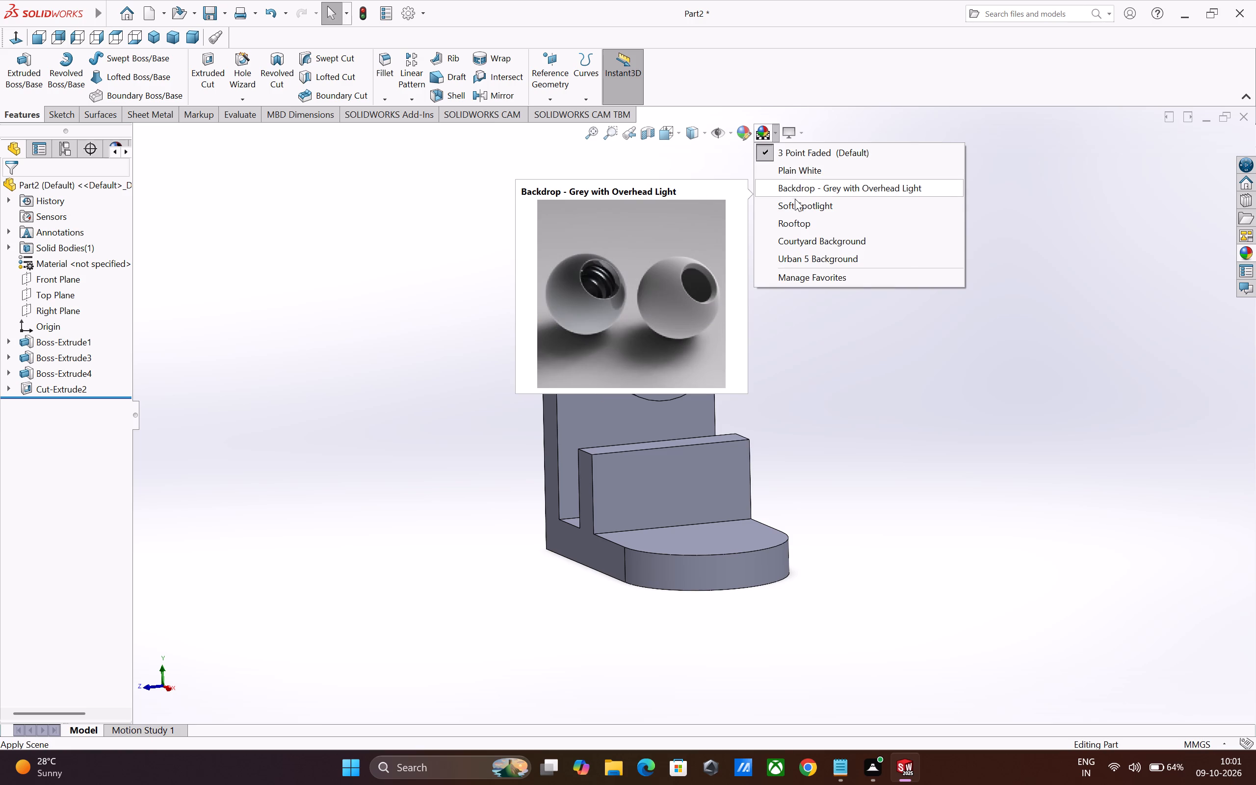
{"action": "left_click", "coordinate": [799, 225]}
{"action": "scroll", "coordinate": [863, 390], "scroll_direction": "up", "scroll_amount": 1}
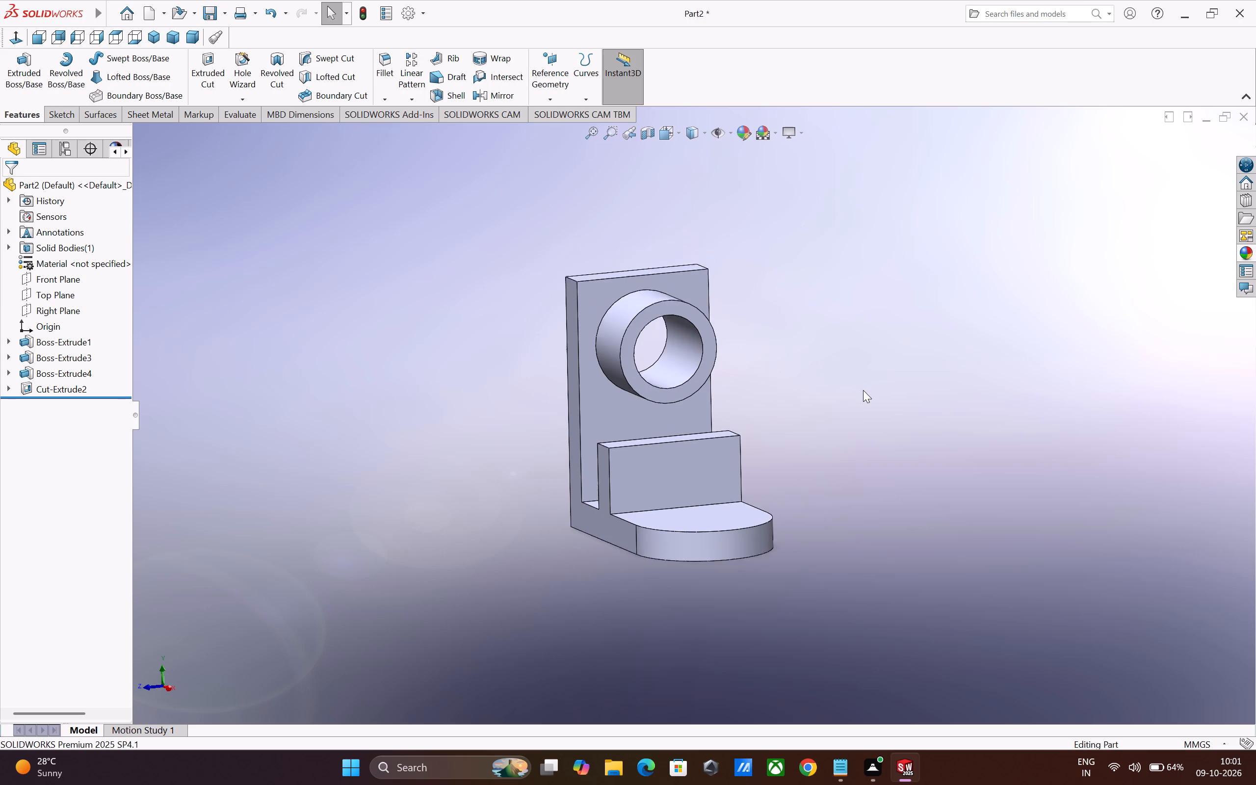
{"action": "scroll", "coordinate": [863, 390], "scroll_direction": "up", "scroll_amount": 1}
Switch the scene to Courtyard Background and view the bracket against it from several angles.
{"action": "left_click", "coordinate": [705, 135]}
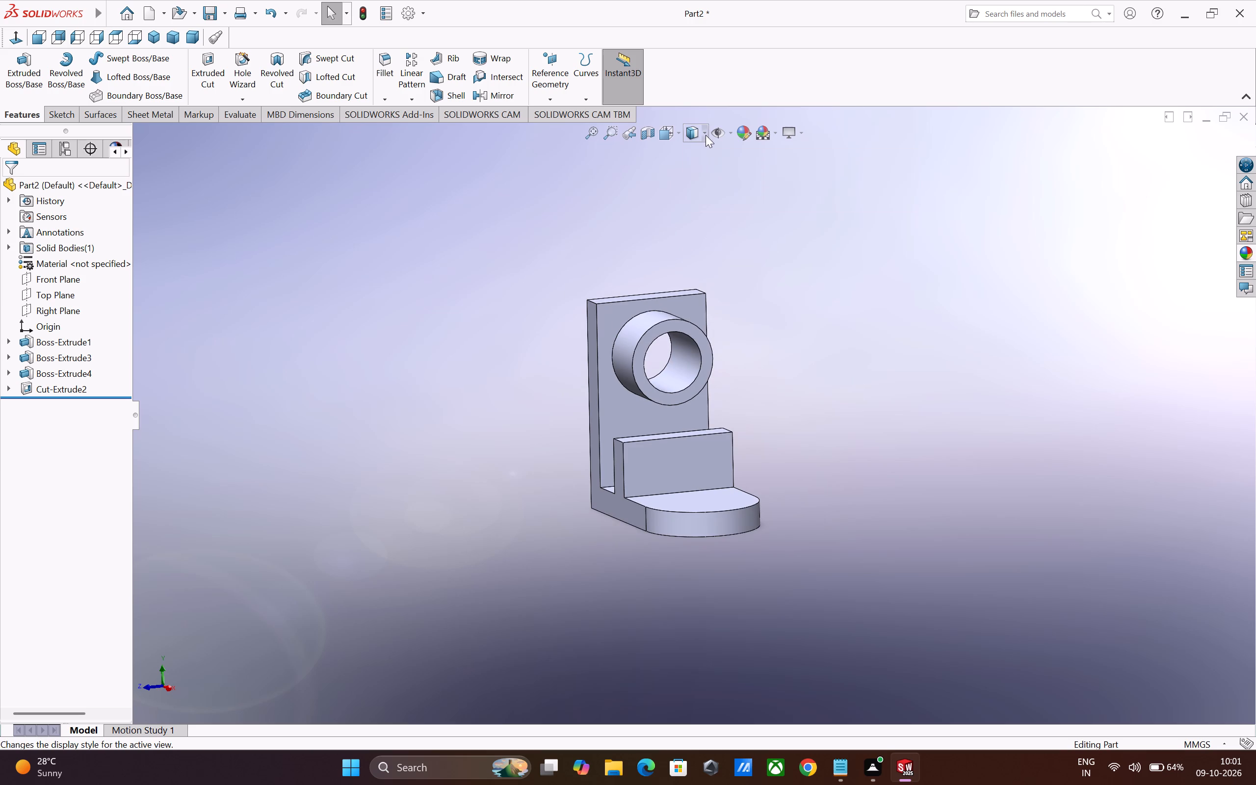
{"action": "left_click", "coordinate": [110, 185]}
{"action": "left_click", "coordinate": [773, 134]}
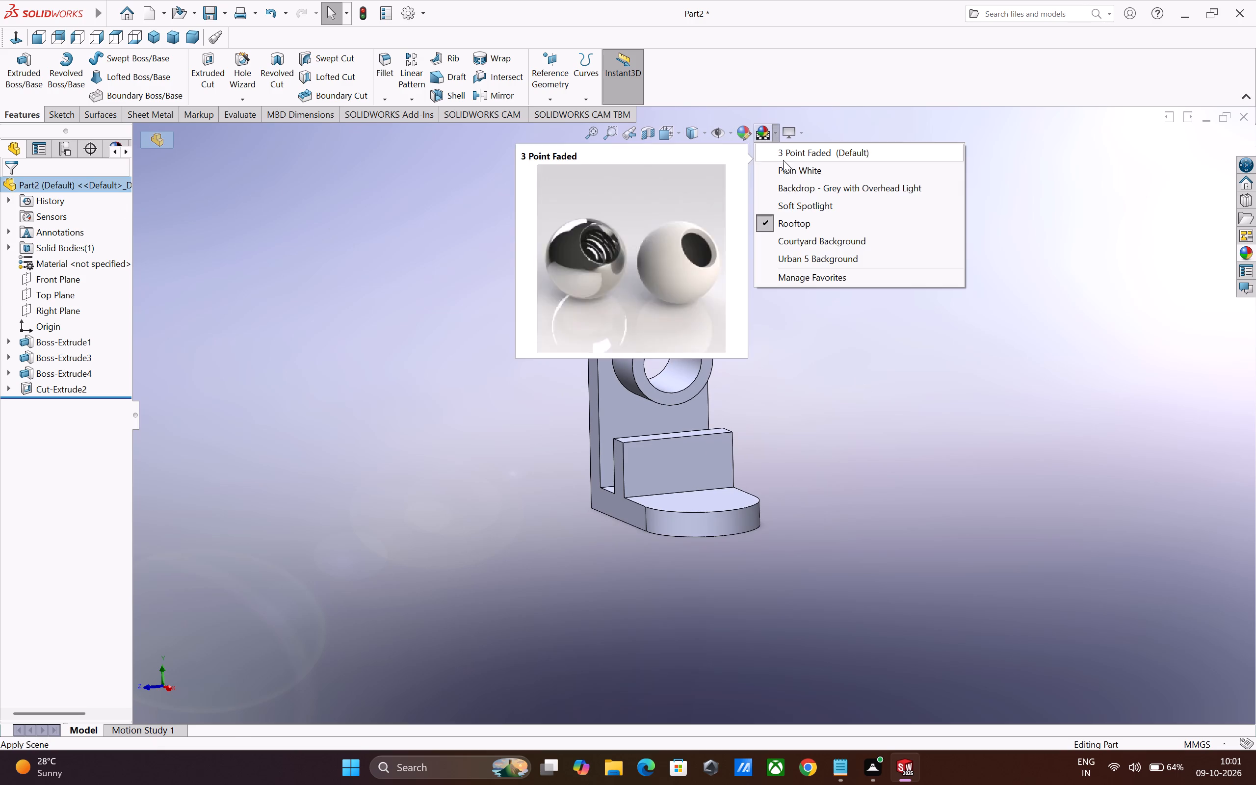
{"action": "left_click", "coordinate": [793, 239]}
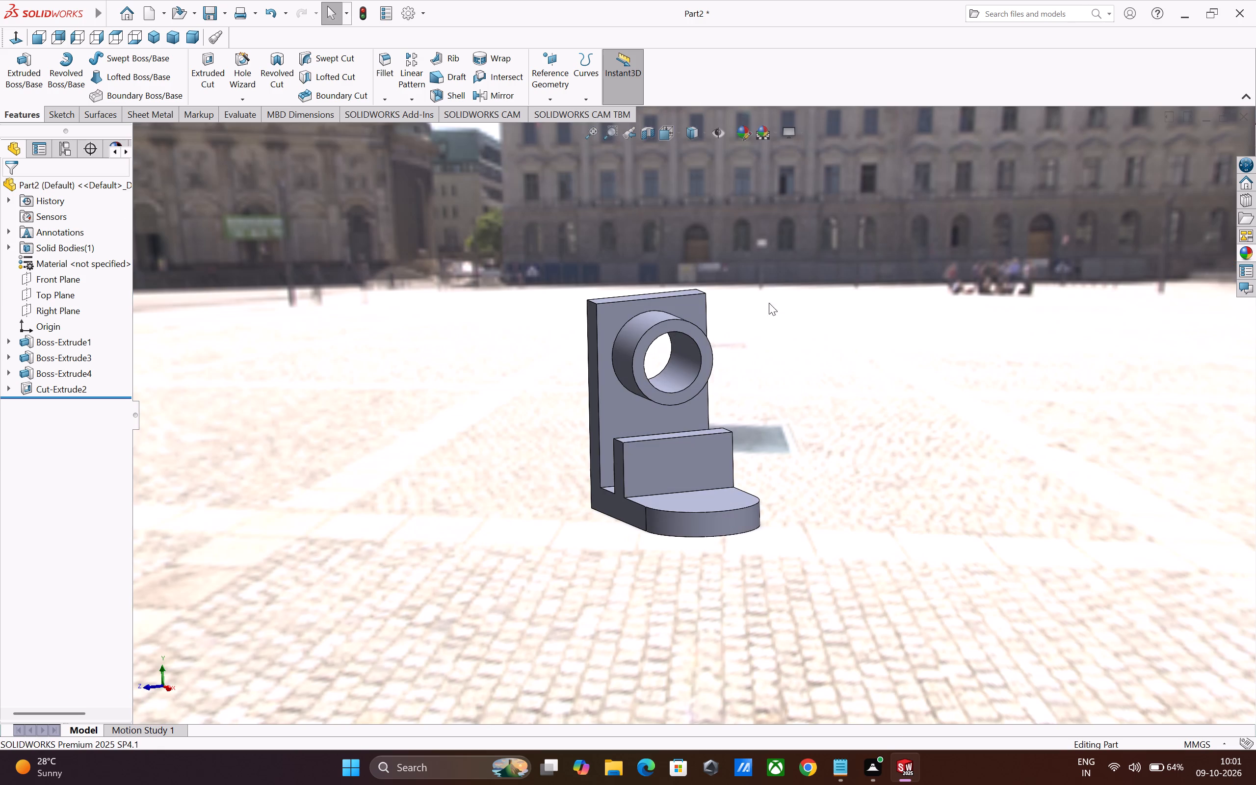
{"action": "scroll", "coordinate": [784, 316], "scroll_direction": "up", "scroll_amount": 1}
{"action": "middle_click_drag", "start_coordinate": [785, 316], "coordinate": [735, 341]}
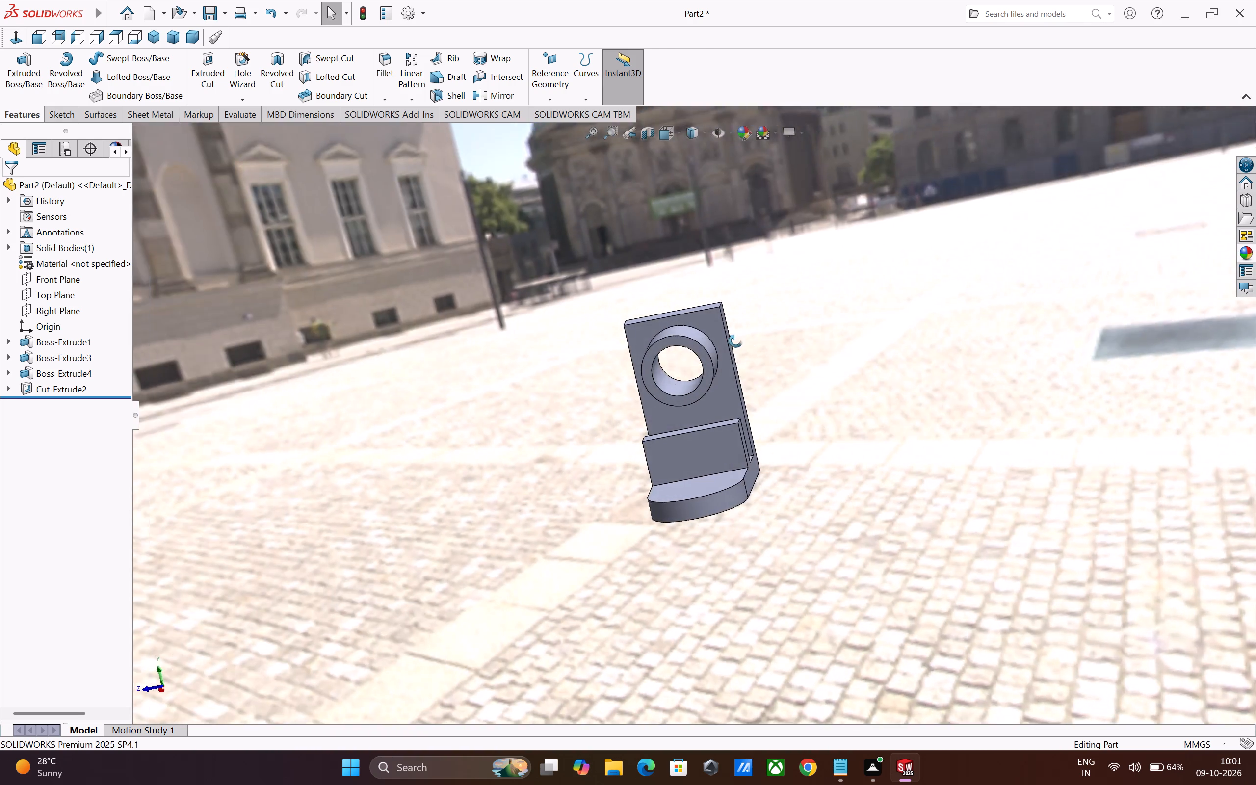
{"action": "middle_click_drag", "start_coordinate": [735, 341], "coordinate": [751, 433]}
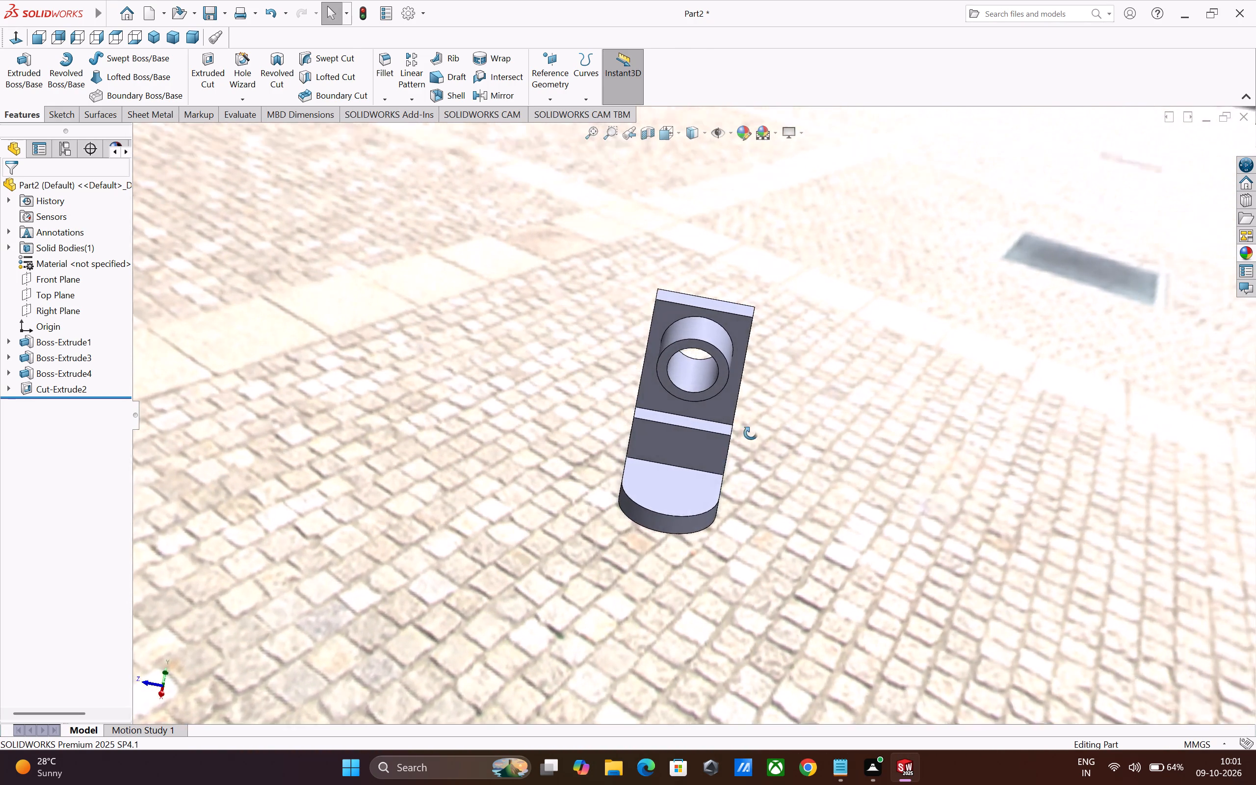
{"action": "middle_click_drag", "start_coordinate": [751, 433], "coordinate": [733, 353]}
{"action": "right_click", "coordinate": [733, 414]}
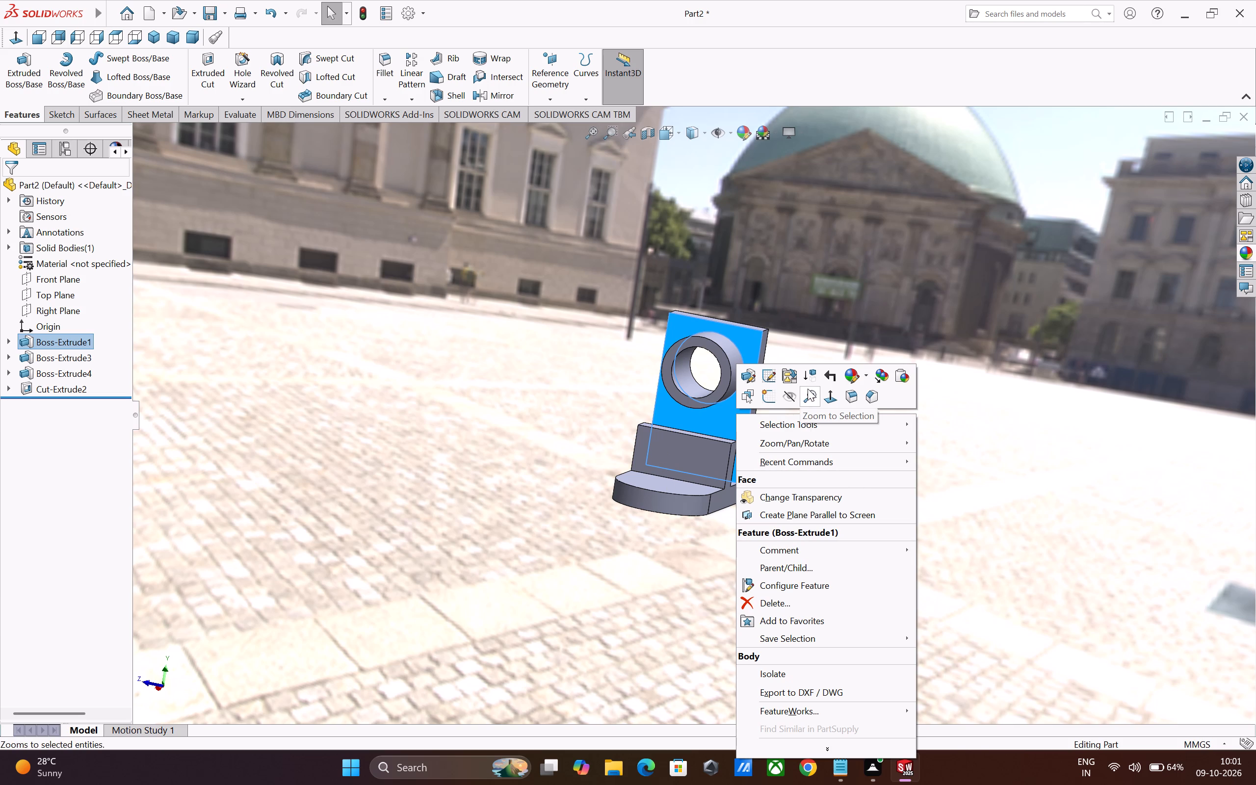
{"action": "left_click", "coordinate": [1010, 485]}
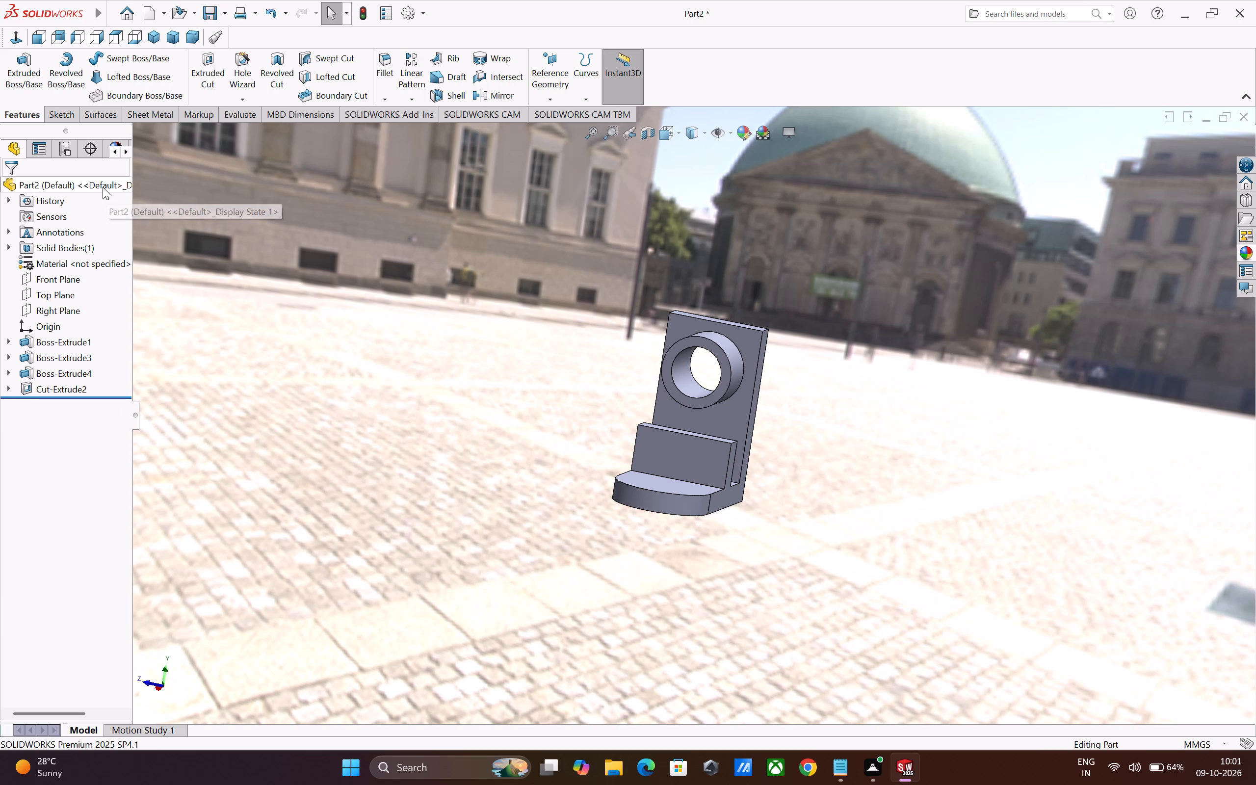
Switch the scene to Urban 5 Background and view the bracket against it from several angles.
{"action": "left_click", "coordinate": [103, 187]}
{"action": "left_click", "coordinate": [774, 136]}
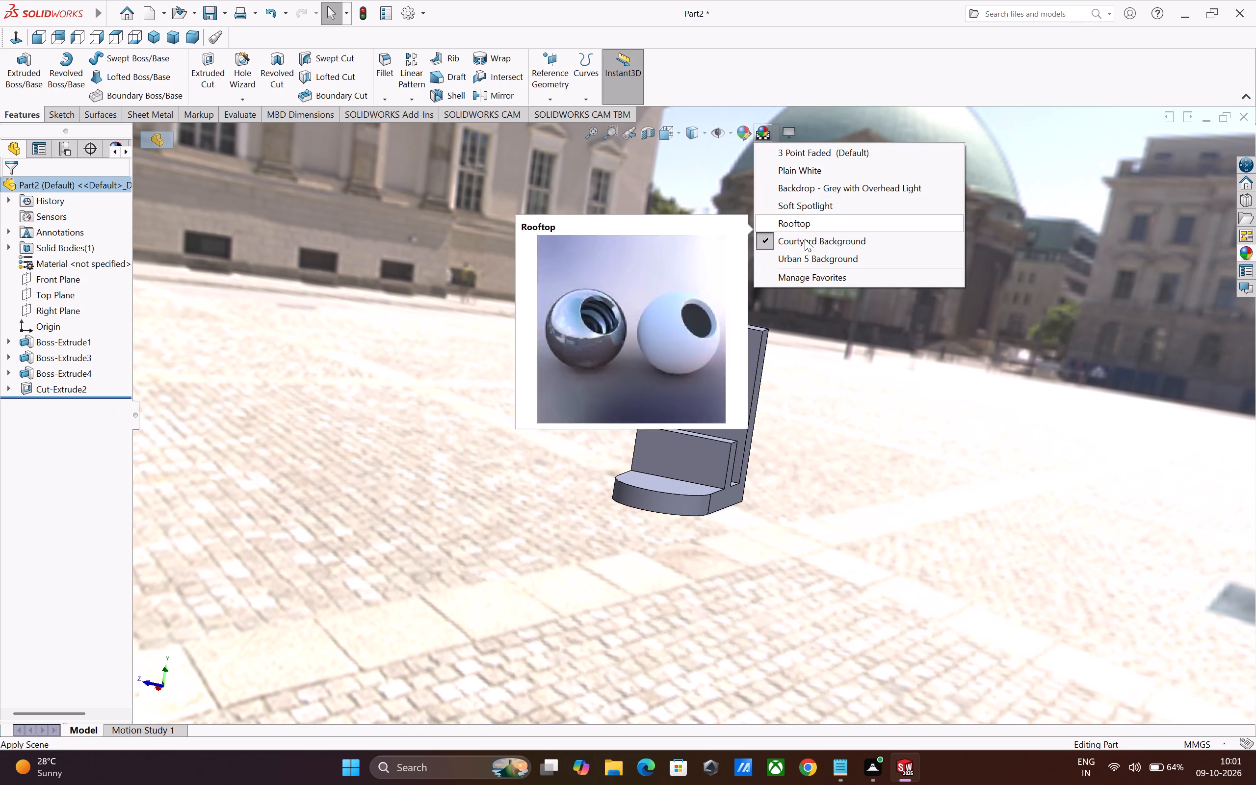
{"action": "left_click", "coordinate": [797, 252]}
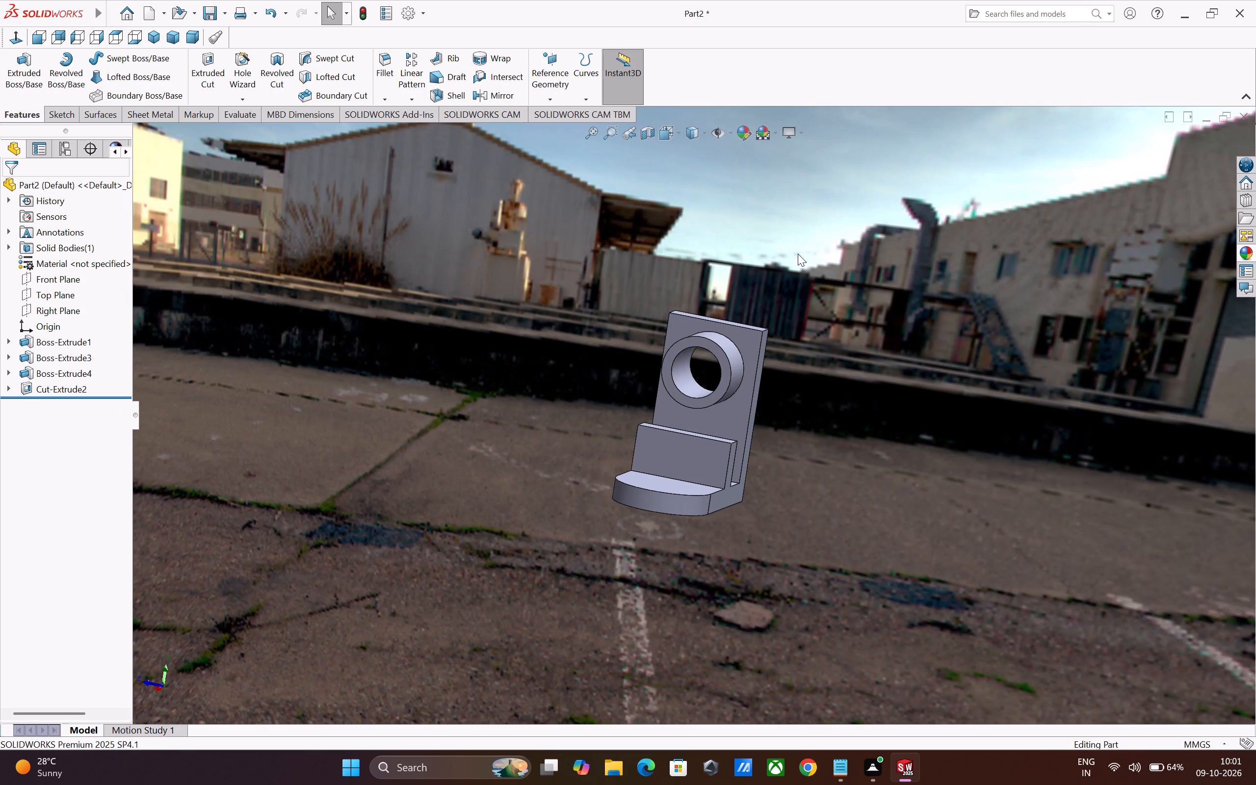
{"action": "scroll", "coordinate": [822, 490], "scroll_direction": "up", "scroll_amount": 1}
{"action": "scroll", "coordinate": [649, 419], "scroll_direction": "down", "scroll_amount": 2}
{"action": "middle_click_drag", "start_coordinate": [892, 507], "coordinate": [912, 512]}
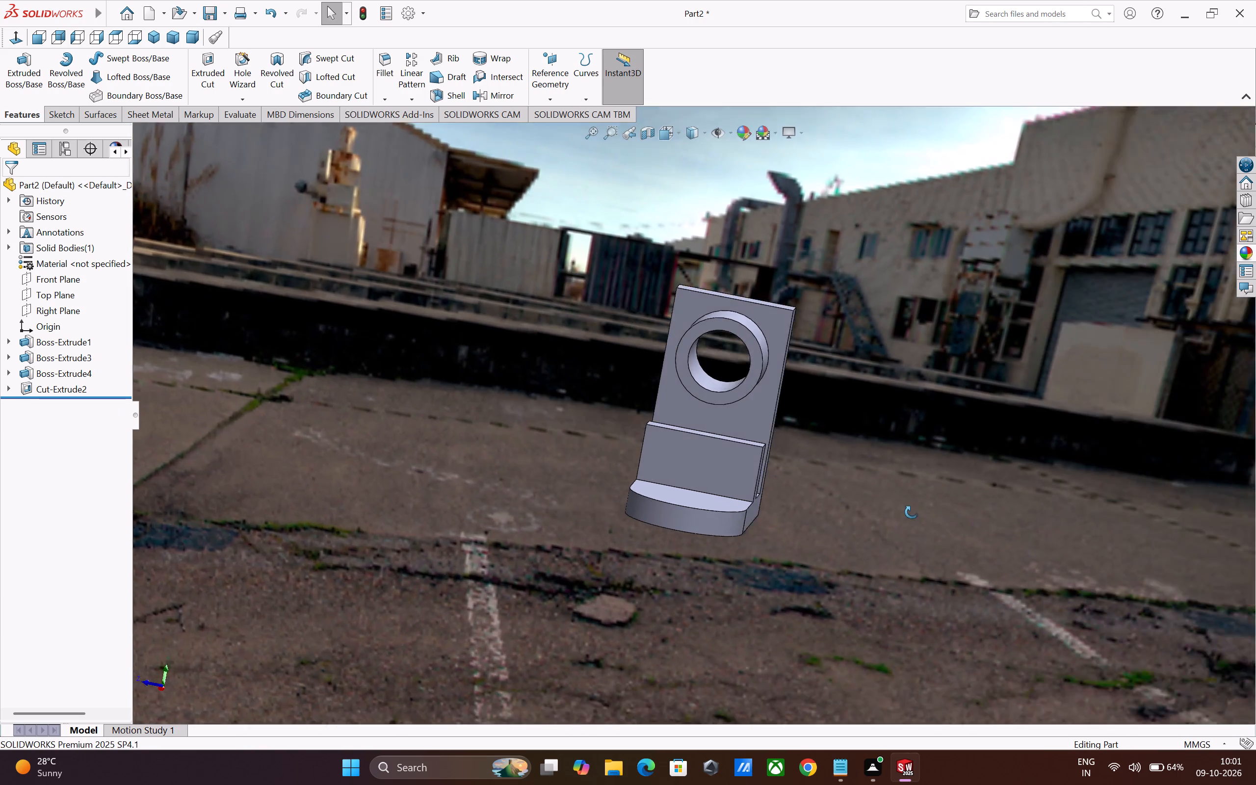
{"action": "middle_click_drag", "start_coordinate": [912, 512], "coordinate": [960, 593]}
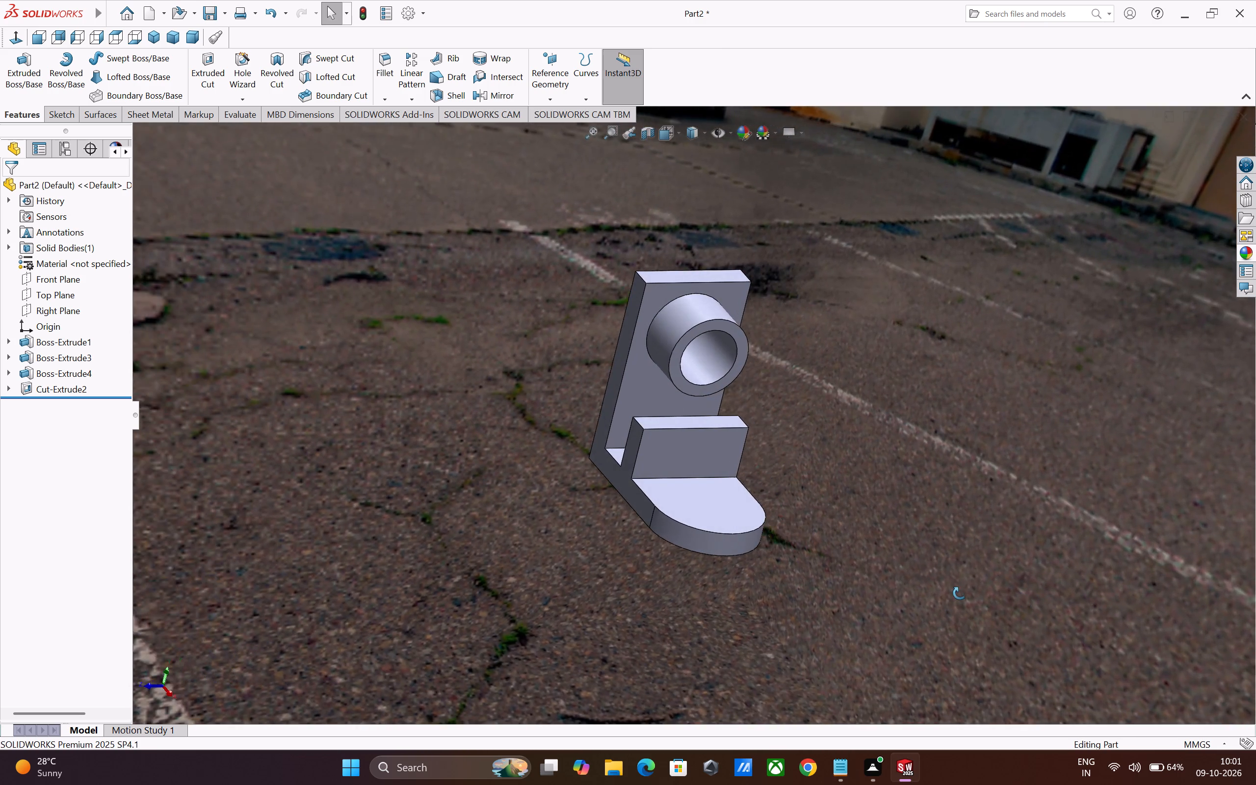
{"action": "middle_click_drag", "start_coordinate": [960, 593], "coordinate": [938, 589]}
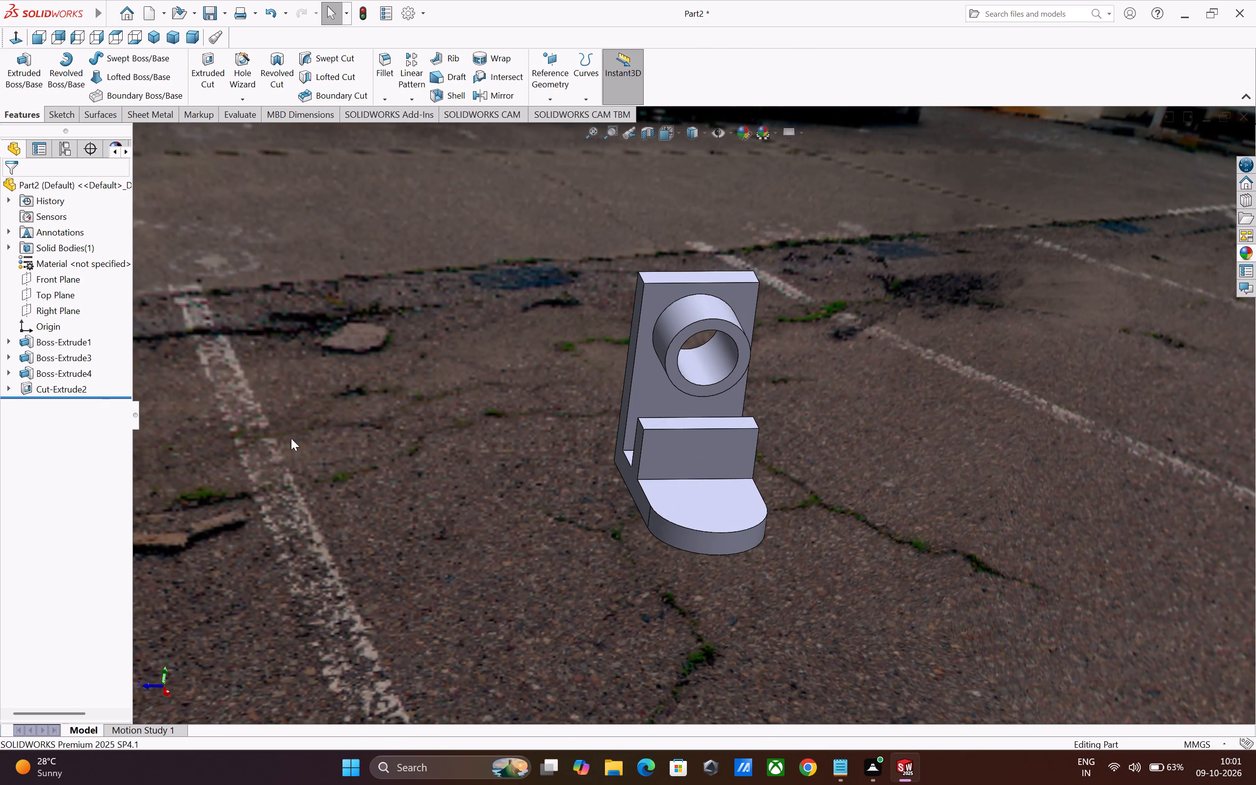
Open a sketch on the base's upper face and draw a circle about 21.6 mm in diameter near its rounded end.
{"action": "left_click", "coordinate": [56, 119]}
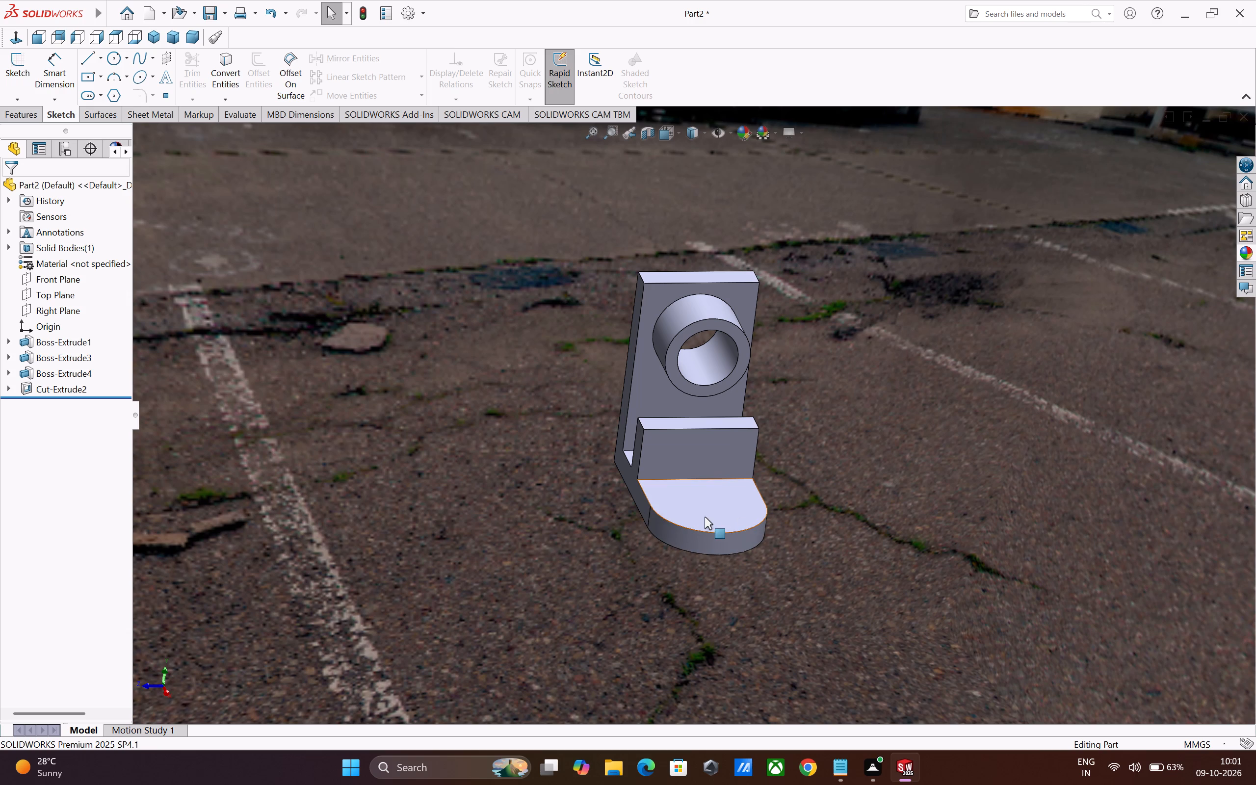
{"action": "left_click", "coordinate": [705, 516]}
{"action": "left_click", "coordinate": [754, 486]}
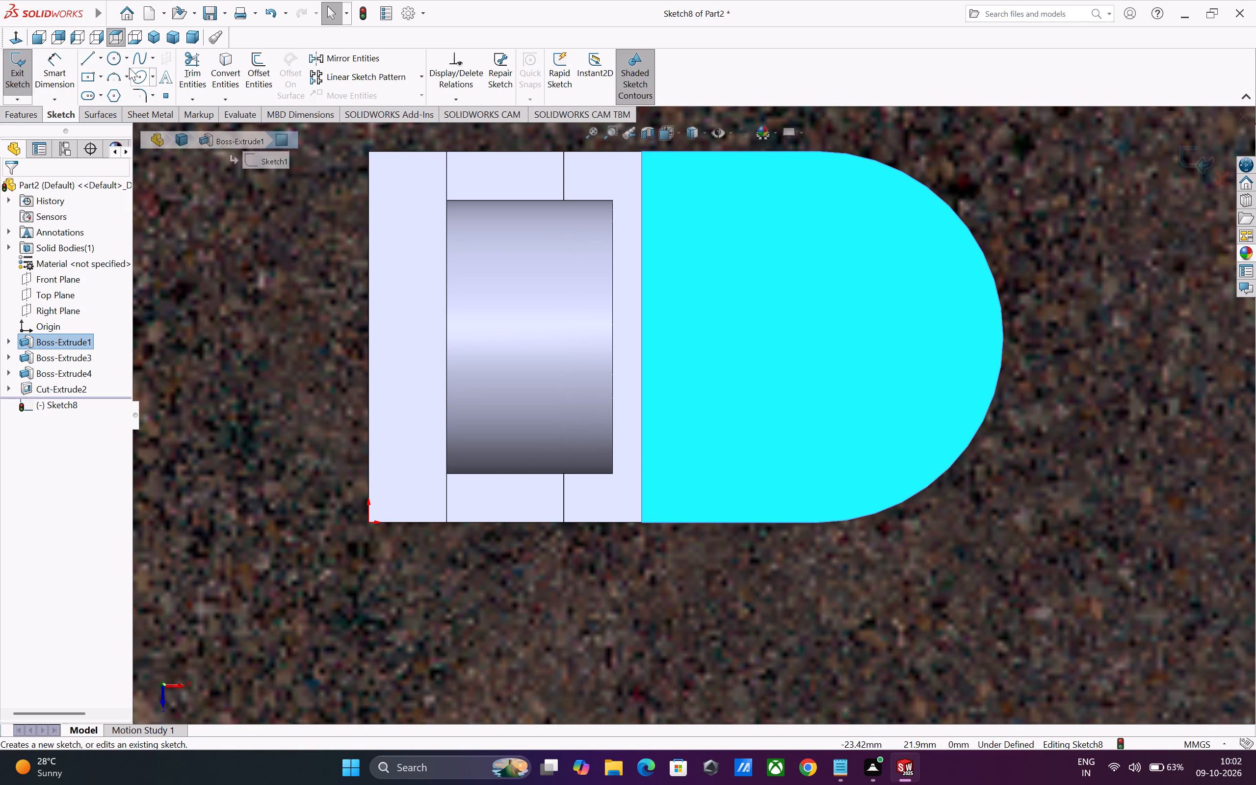
{"action": "left_click", "coordinate": [115, 63]}
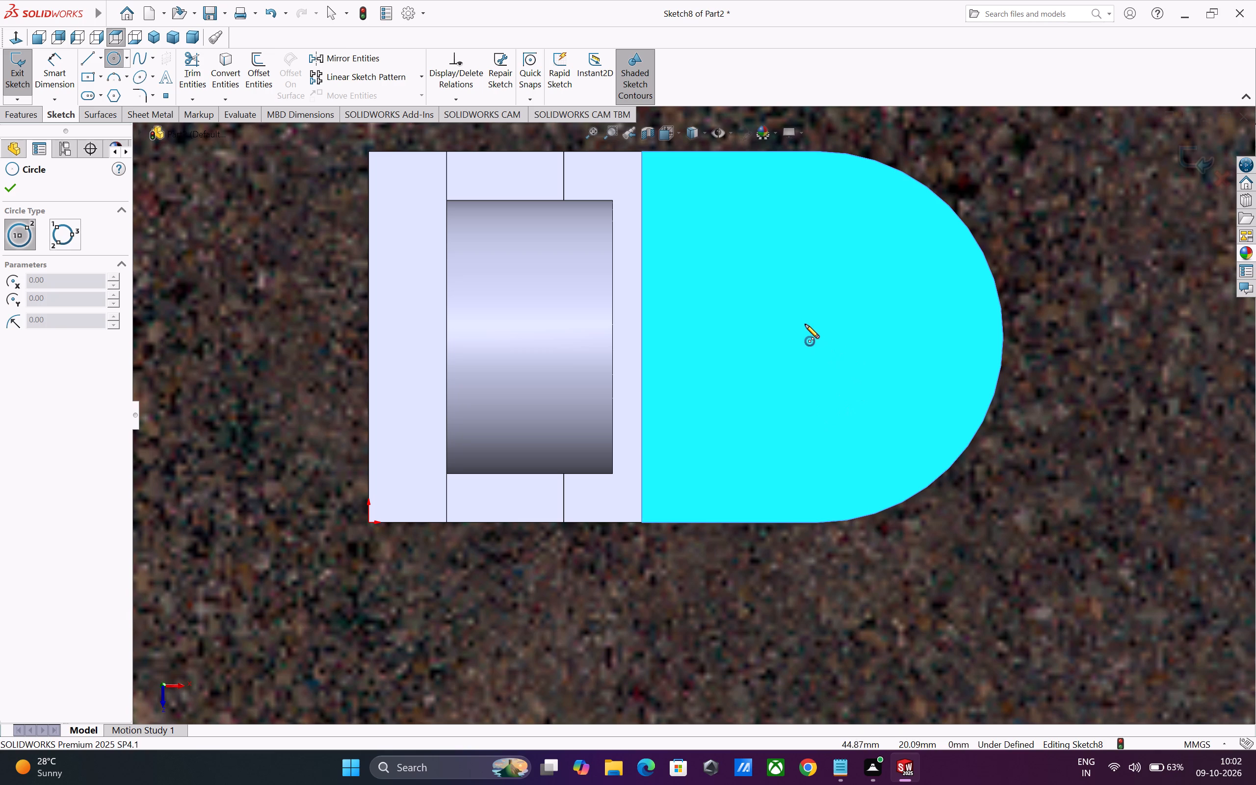
{"action": "left_click", "coordinate": [803, 322]}
{"action": "left_click", "coordinate": [902, 358]}
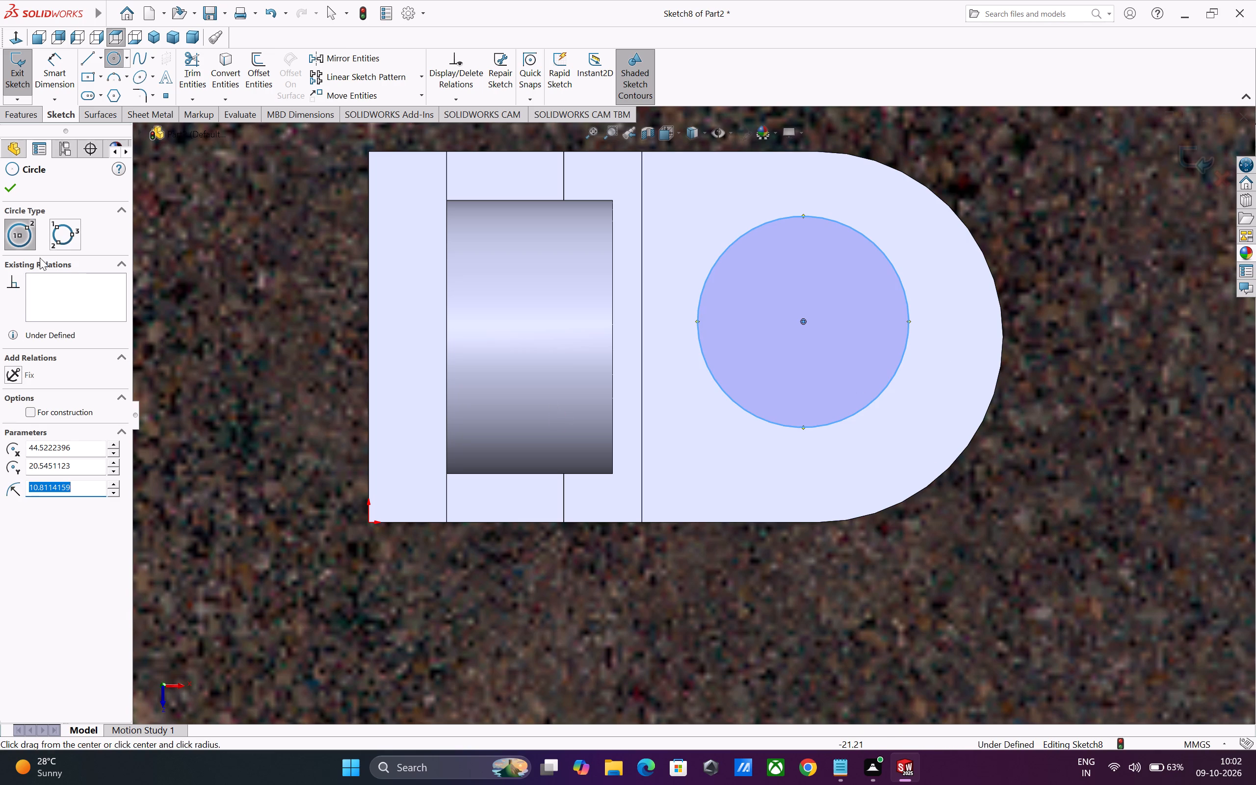
{"action": "left_click", "coordinate": [10, 192]}
Dimension the circle on the base with a diameter of 20 mm.
{"action": "left_click", "coordinate": [63, 87]}
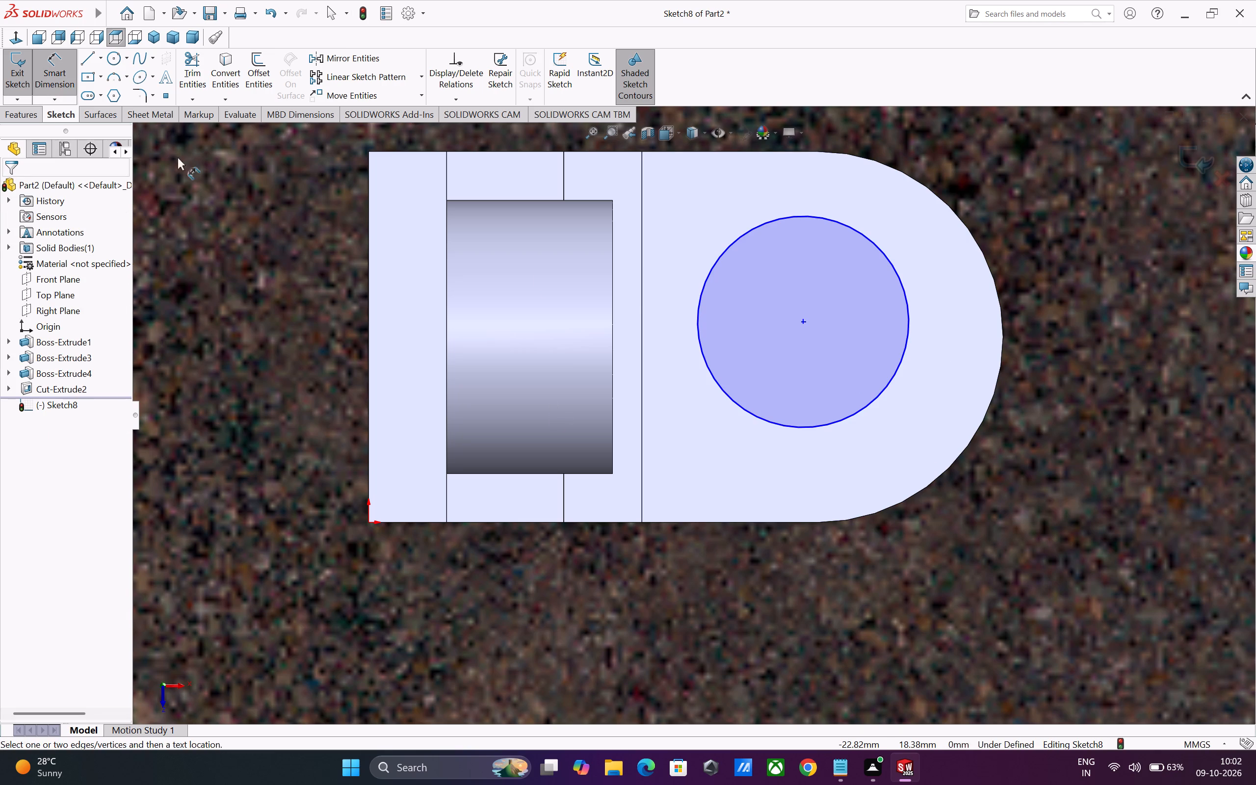
{"action": "left_click", "coordinate": [904, 357]}
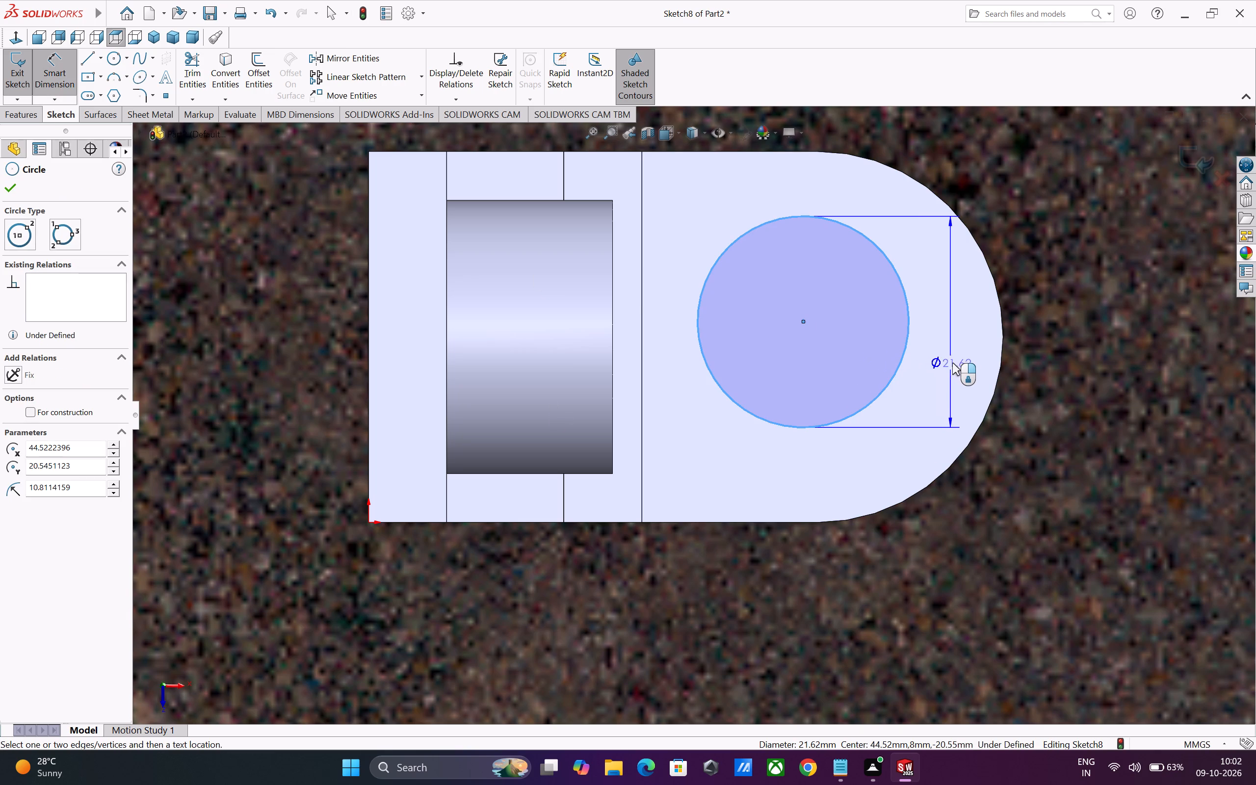
{"action": "left_click", "coordinate": [939, 346]}
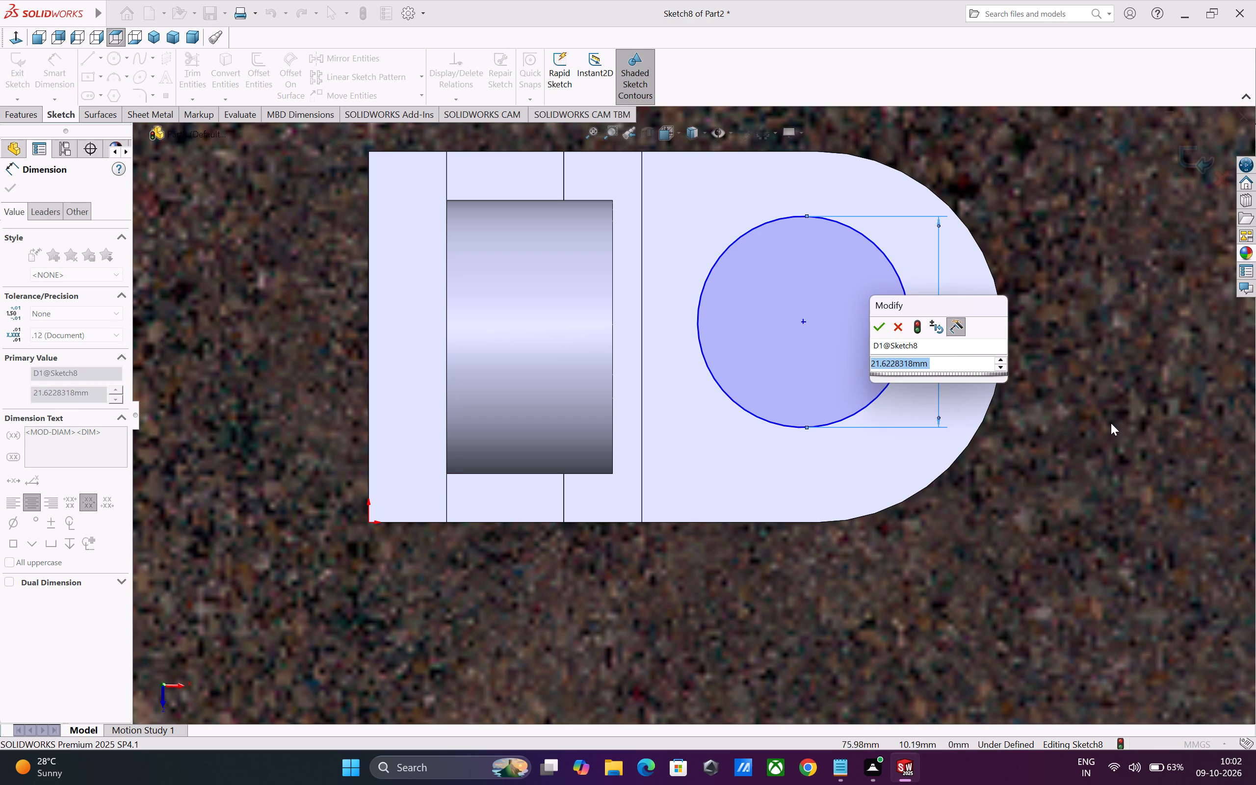
{"action": "key", "text": "2"}
{"action": "key", "text": "0"}
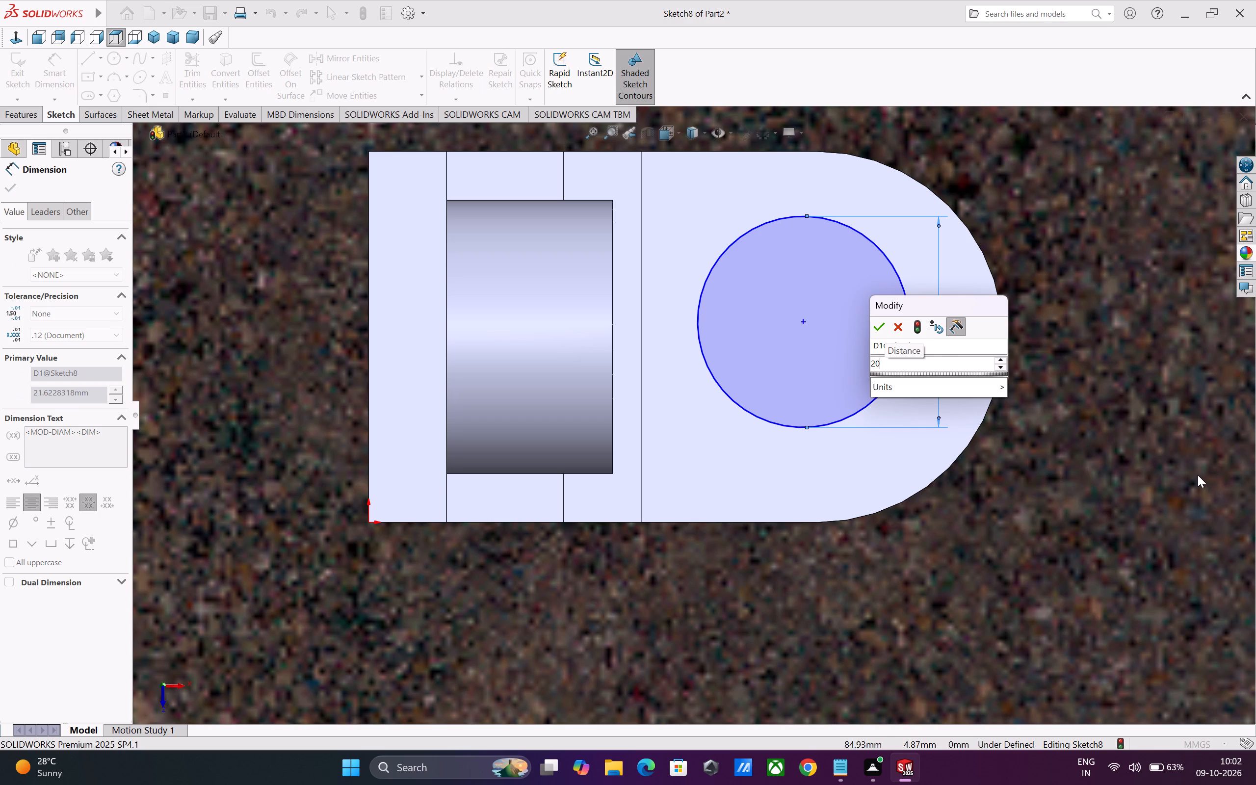
{"action": "key", "text": "Return"}
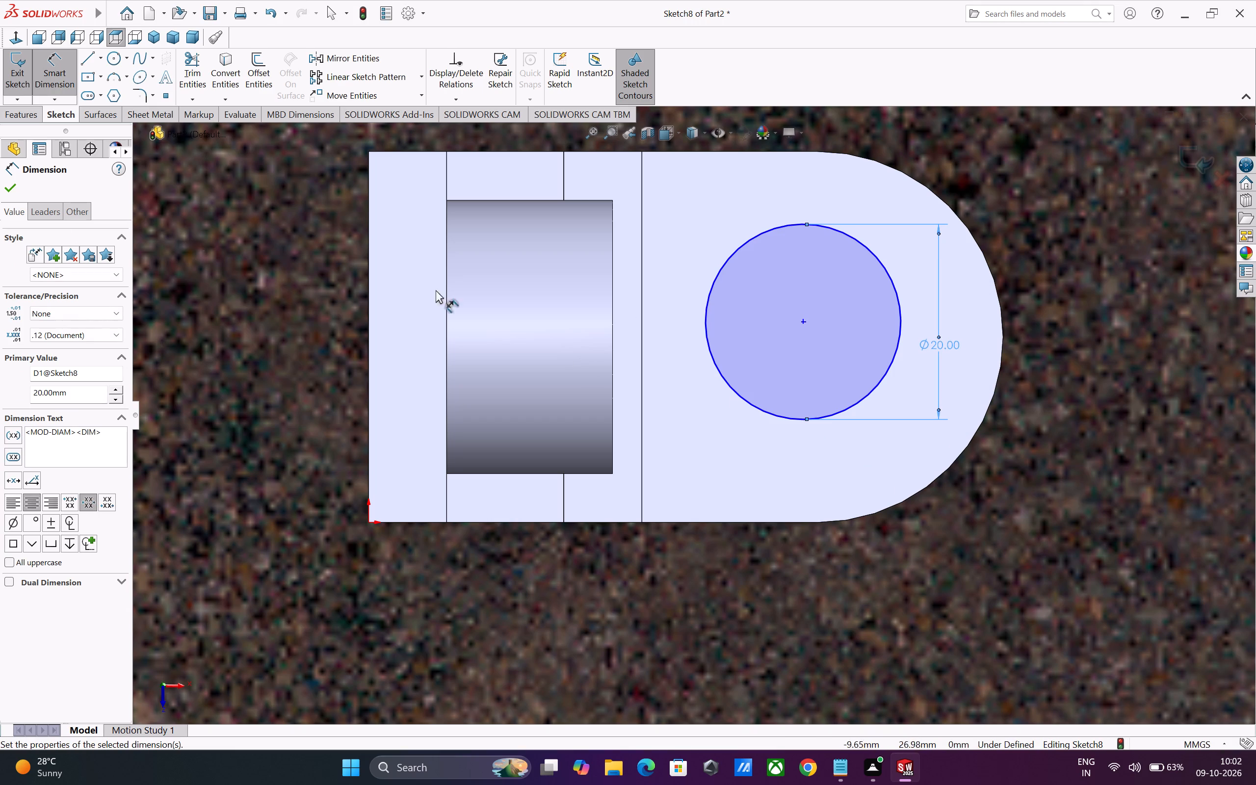
Dimension the circle's centre 0 mm from the centre of the base's rounded end so the two are concentric.
{"action": "left_click", "coordinate": [803, 320]}
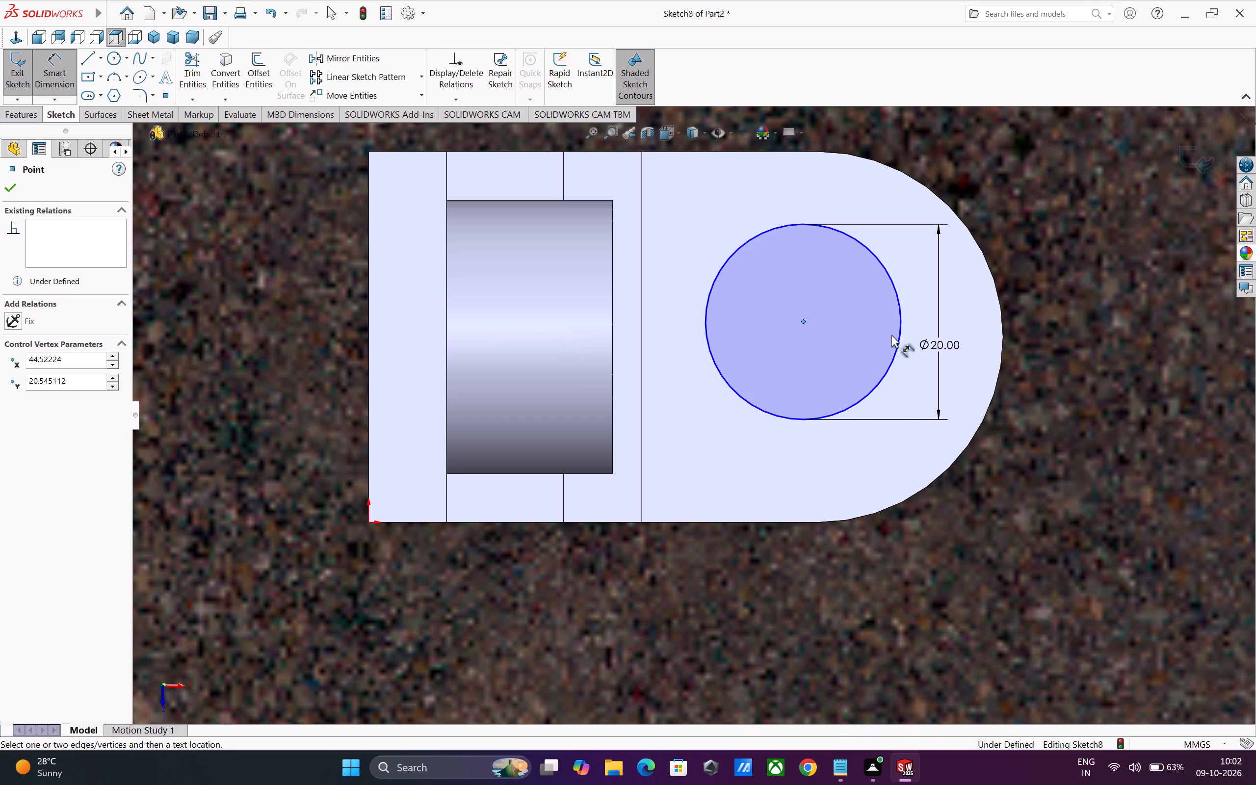
{"action": "left_click", "coordinate": [1003, 335]}
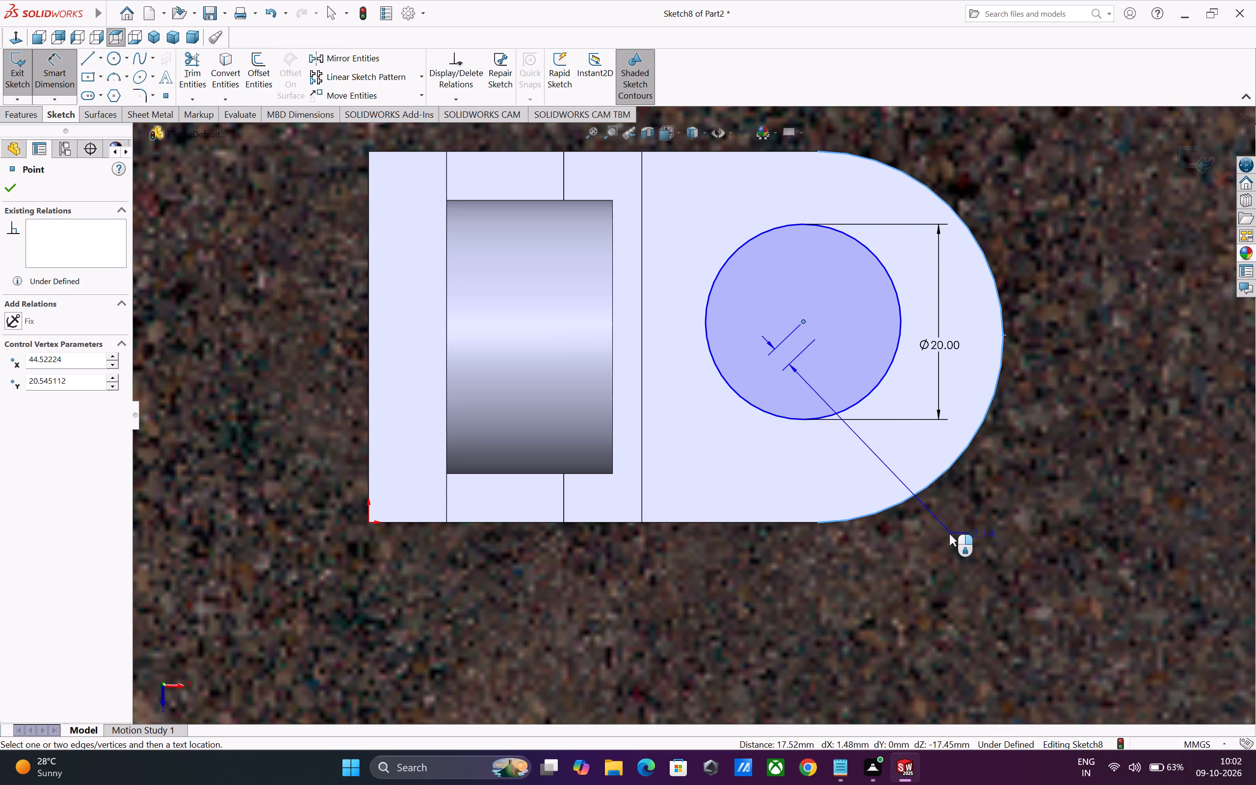
{"action": "key", "text": "Escape"}
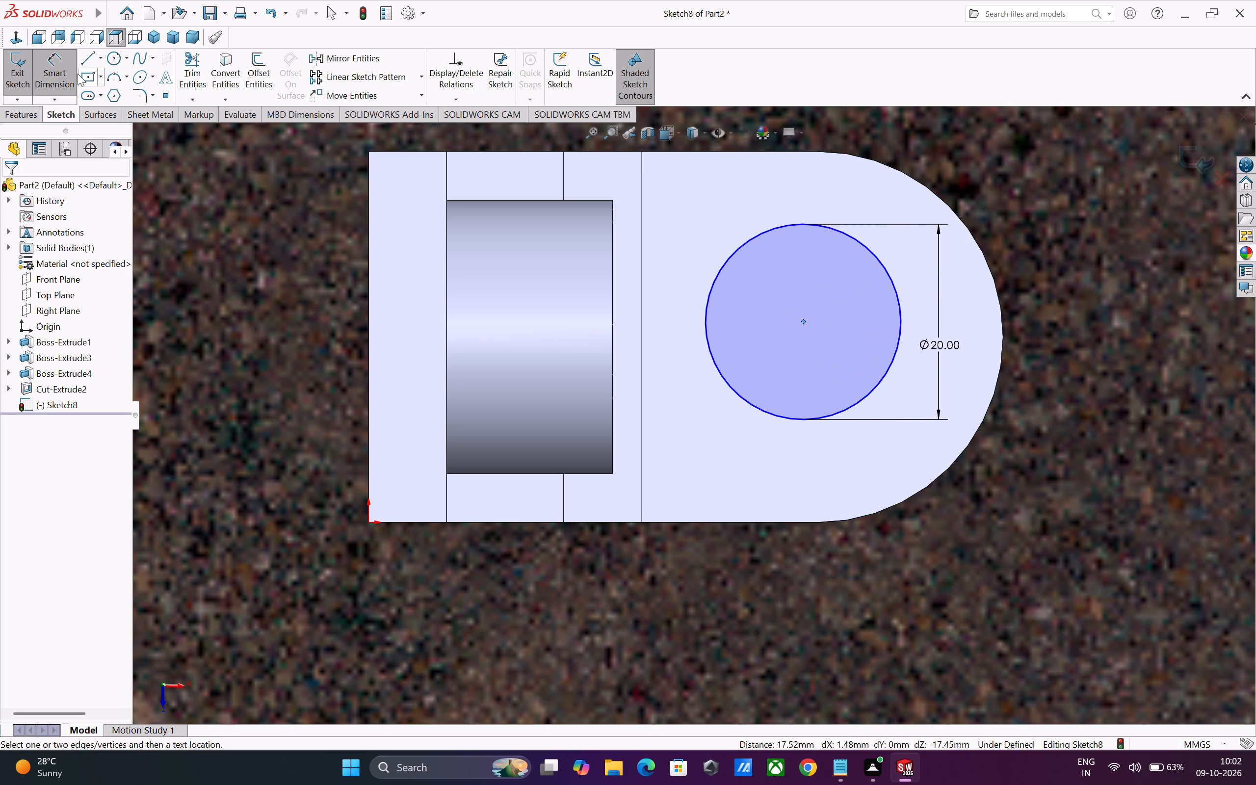
{"action": "left_click", "coordinate": [804, 320]}
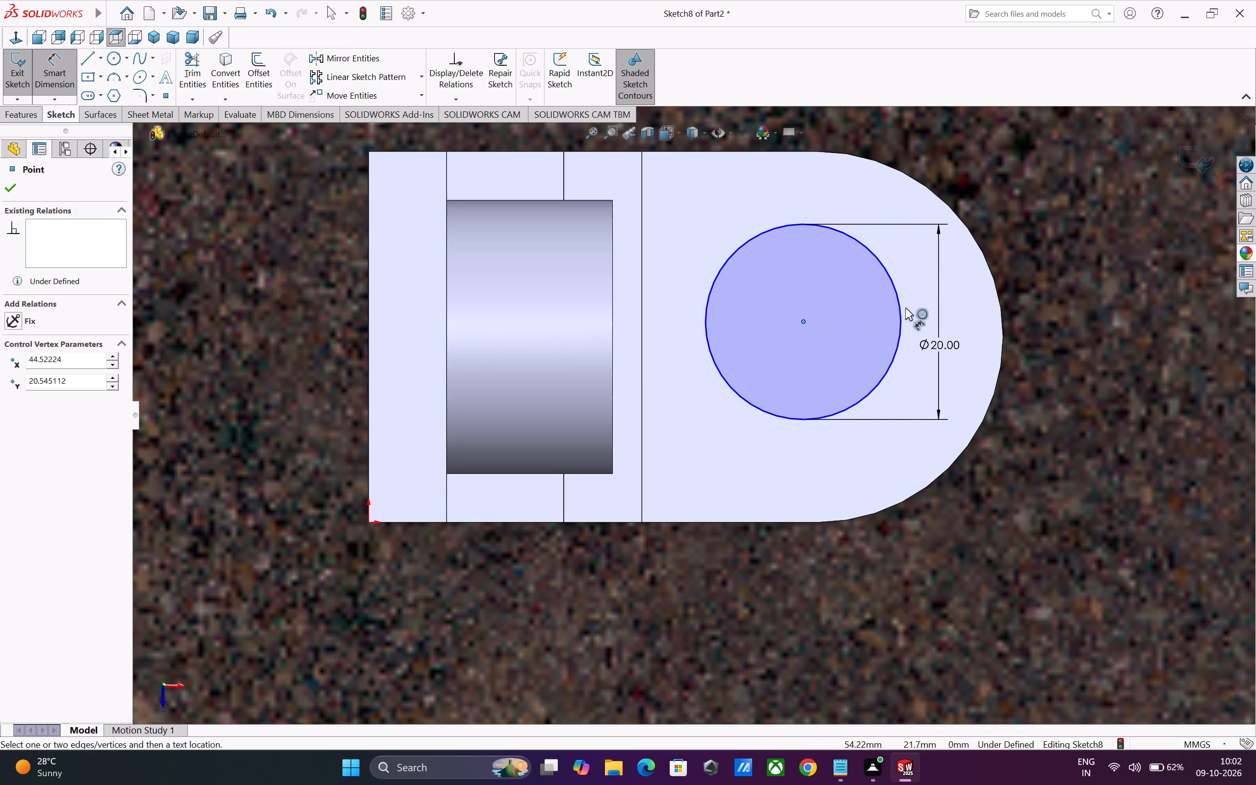
{"action": "left_click", "coordinate": [991, 272]}
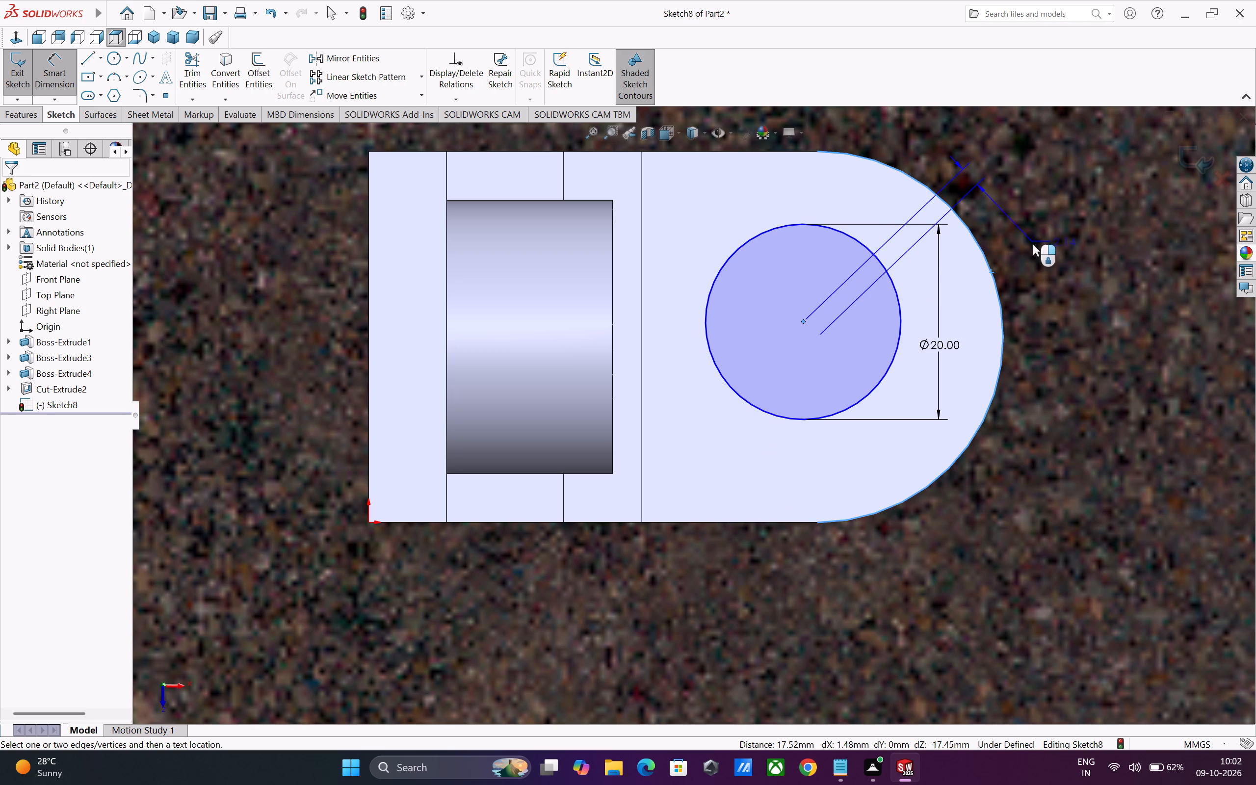
{"action": "left_click", "coordinate": [1035, 264]}
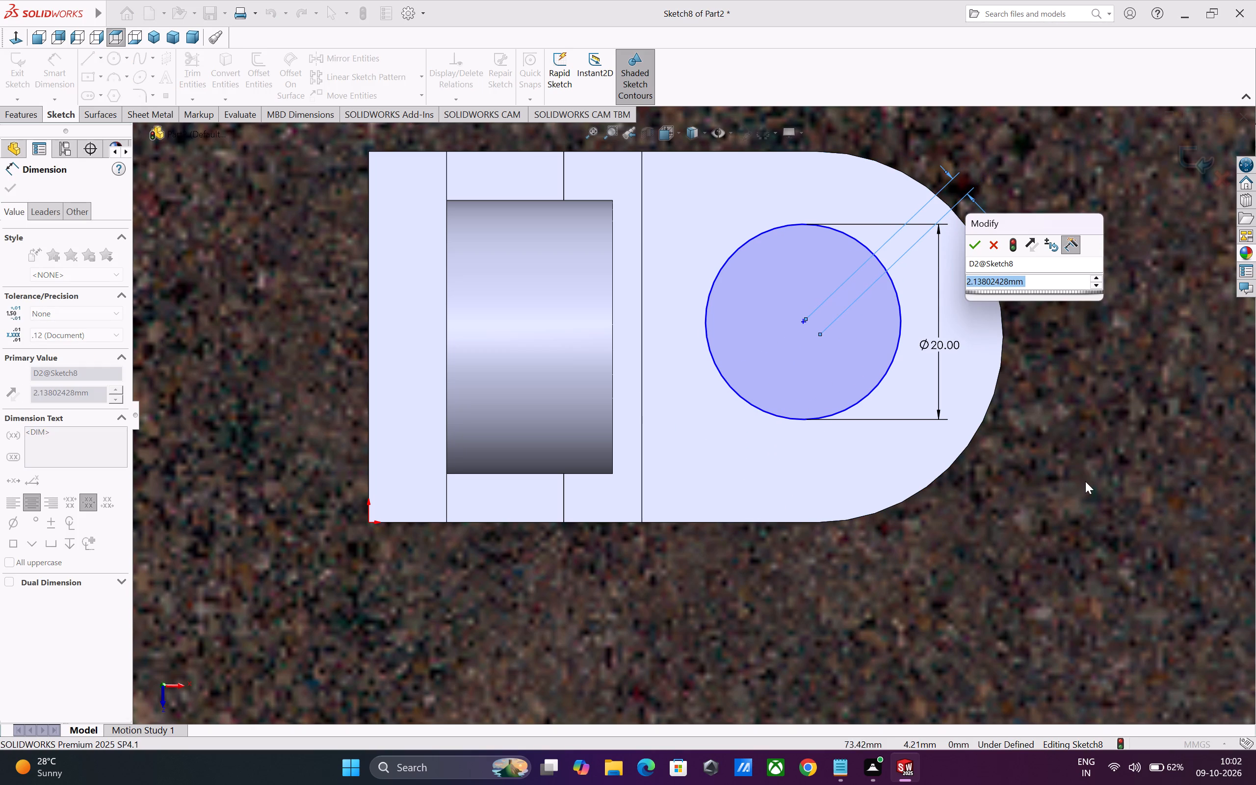
{"action": "key", "text": "0"}
{"action": "key", "text": "Return"}
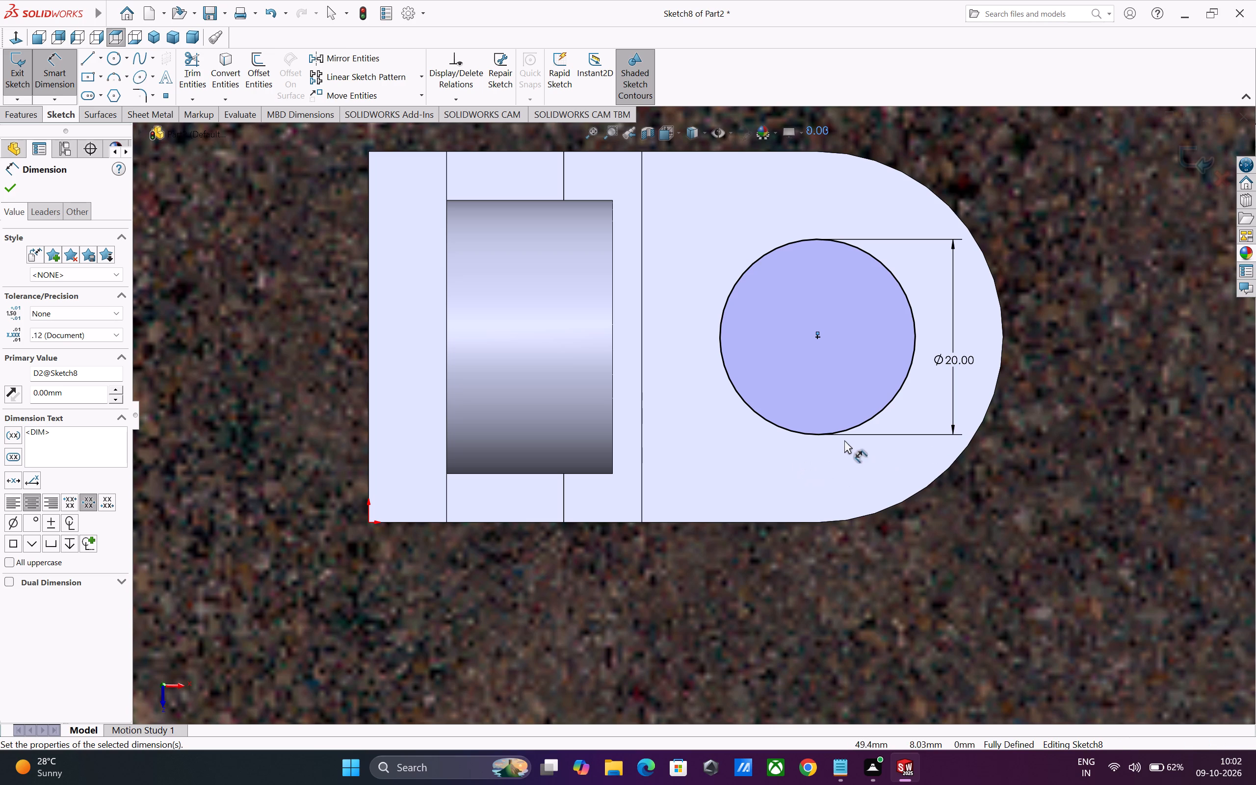
Dimension the point at the circle's centre 38/2 (19 mm) from the base's long straight edge opposite the origin.
{"action": "left_click", "coordinate": [817, 332]}
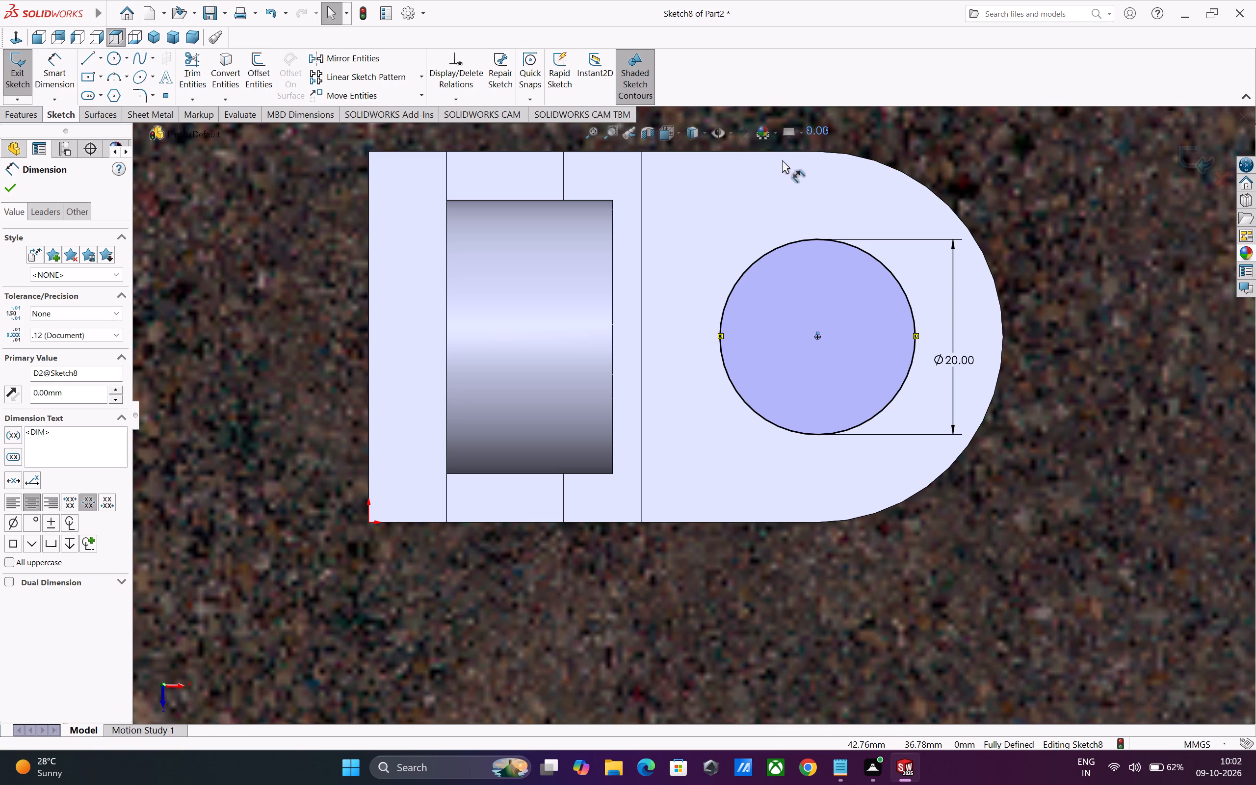
{"action": "left_click", "coordinate": [776, 151]}
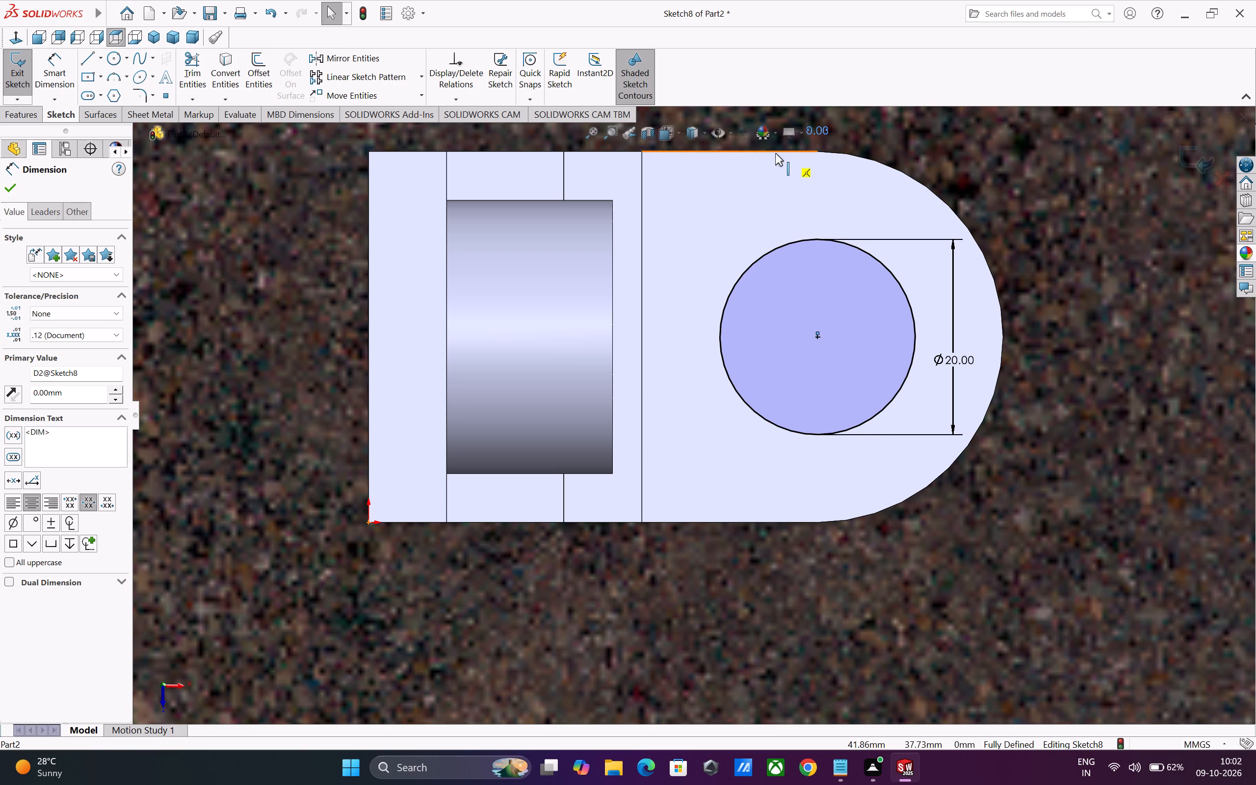
{"action": "left_click_drag", "start_coordinate": [47, 75], "coordinate": [53, 79]}
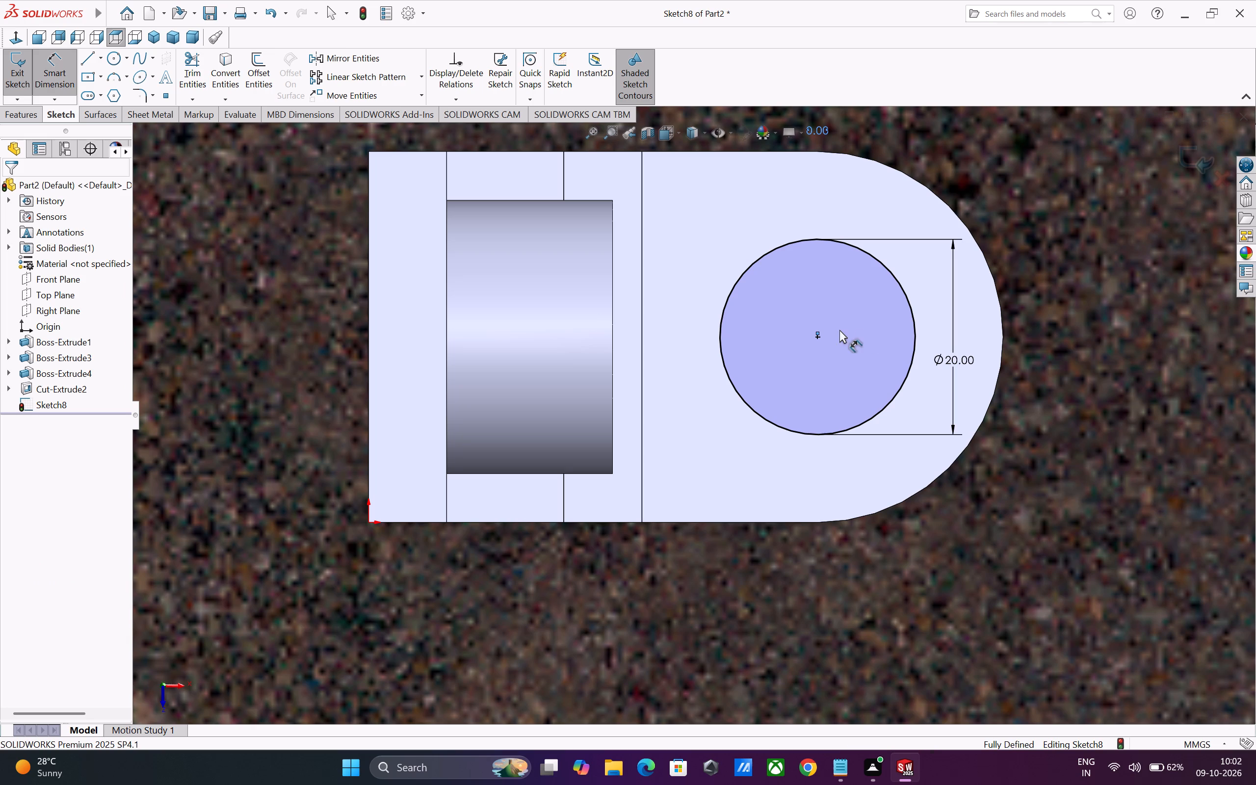
{"action": "left_click", "coordinate": [816, 331]}
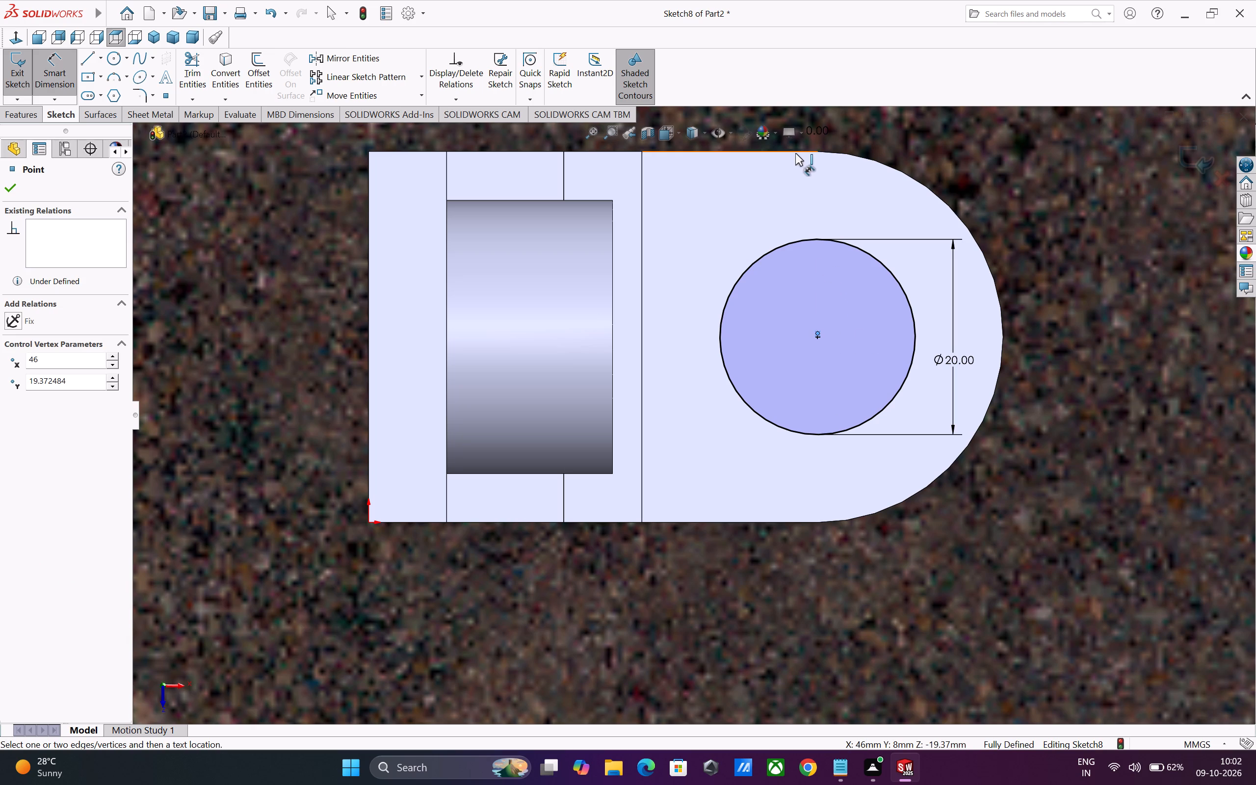
{"action": "left_click", "coordinate": [795, 153]}
{"action": "left_click", "coordinate": [1018, 240]}
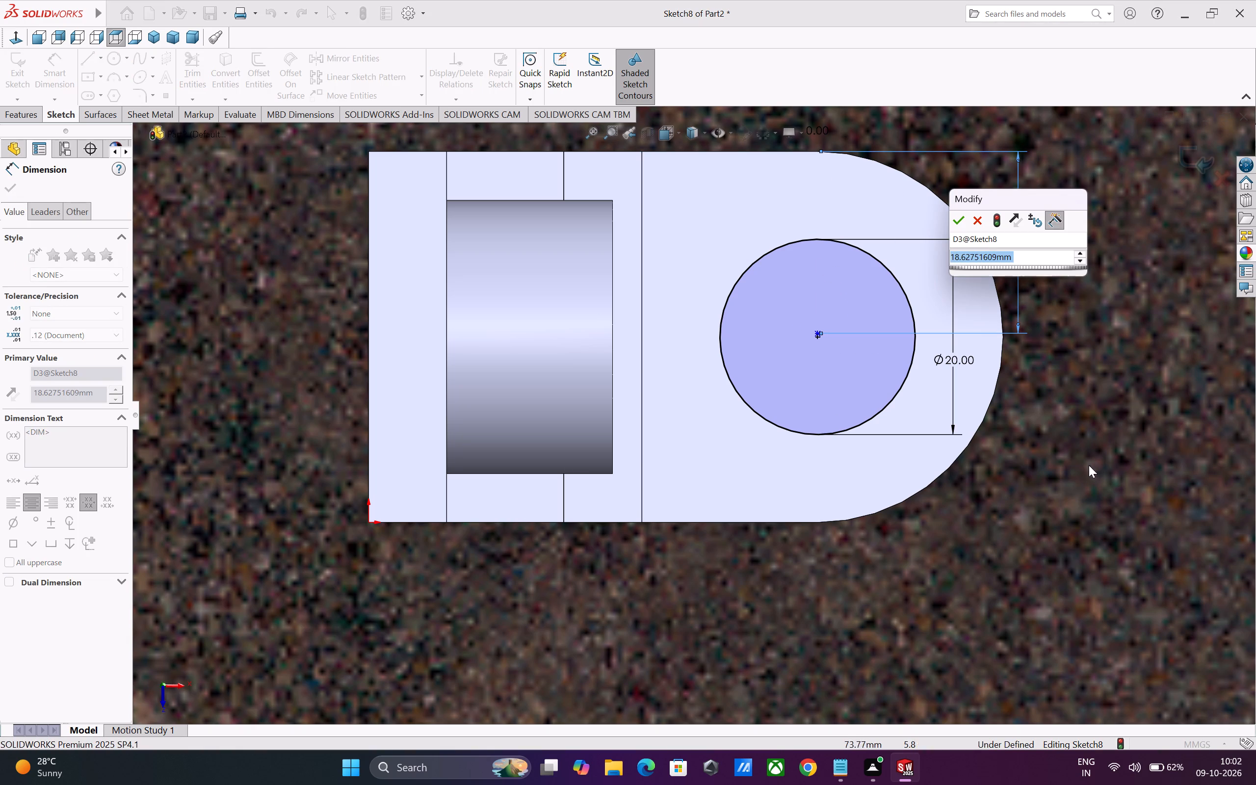
{"action": "key", "text": "3"}
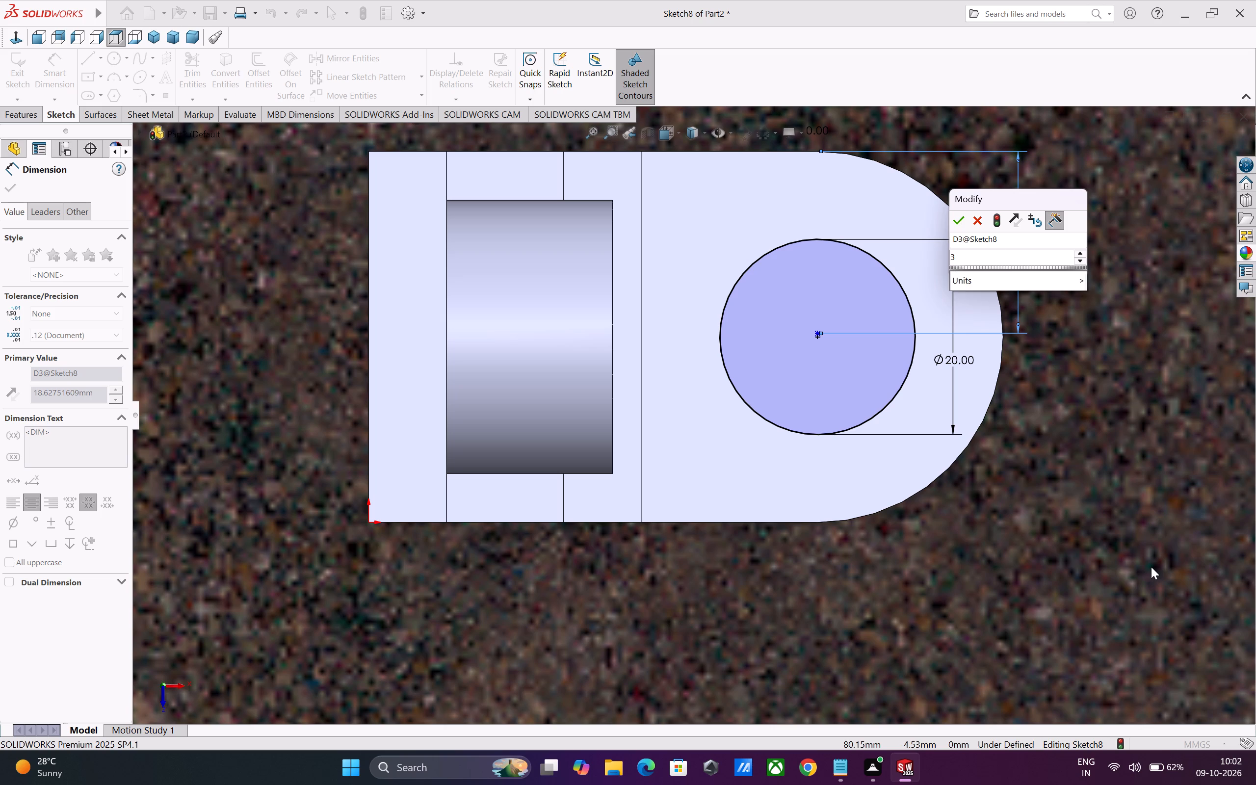
{"action": "key", "text": "8"}
{"action": "key", "text": "slash"}
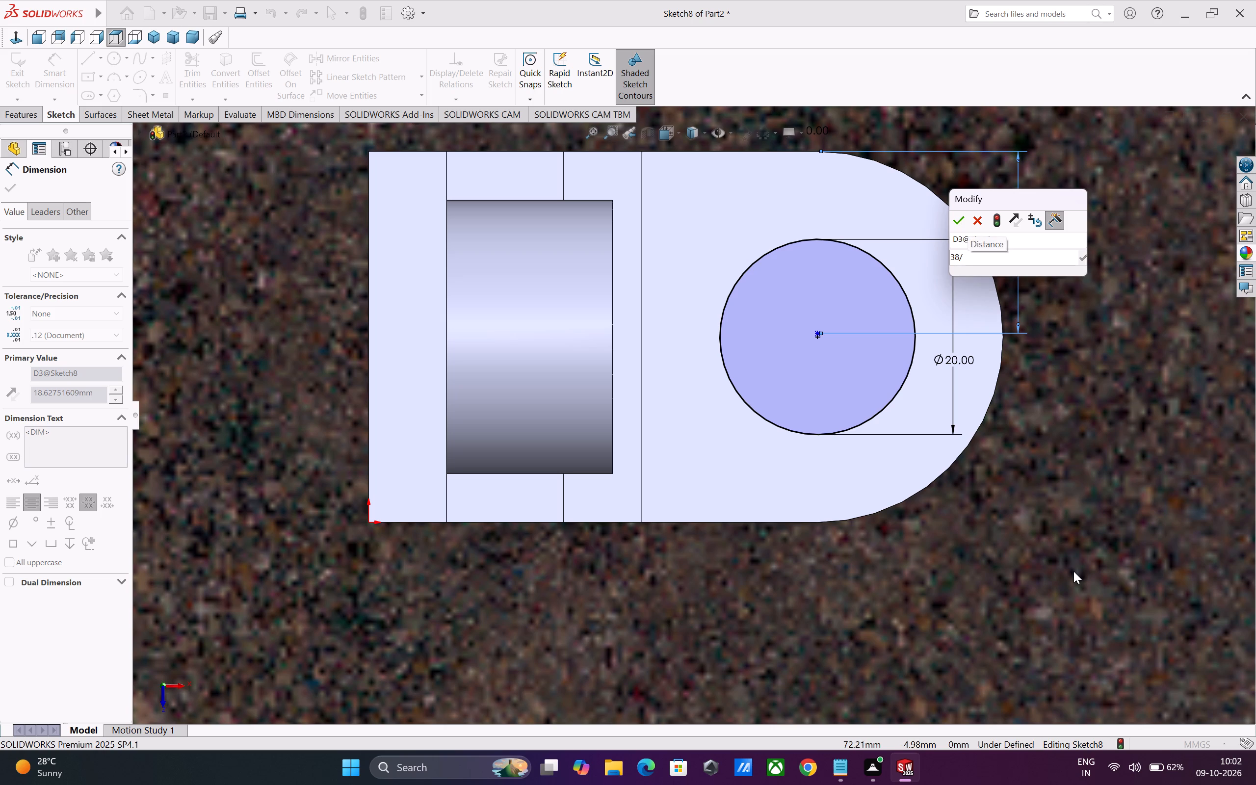
{"action": "key", "text": "2"}
{"action": "key", "text": "Return"}
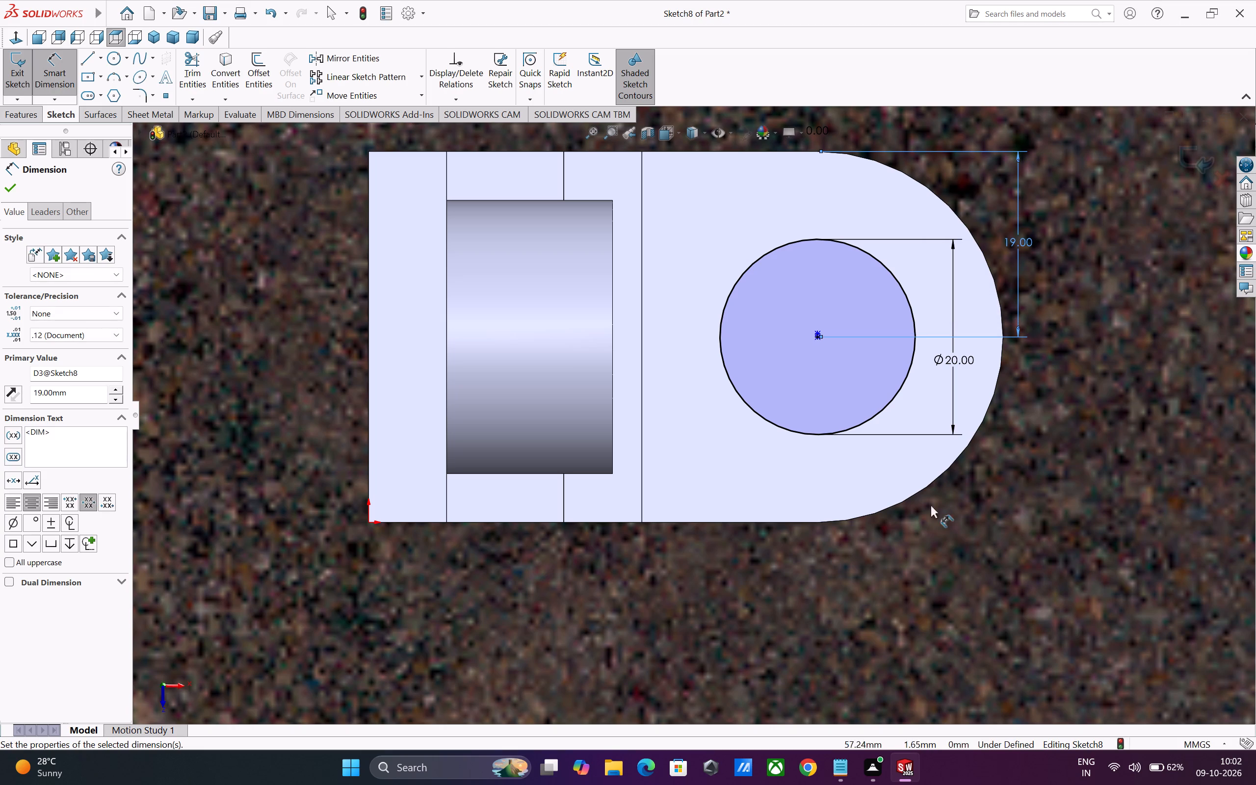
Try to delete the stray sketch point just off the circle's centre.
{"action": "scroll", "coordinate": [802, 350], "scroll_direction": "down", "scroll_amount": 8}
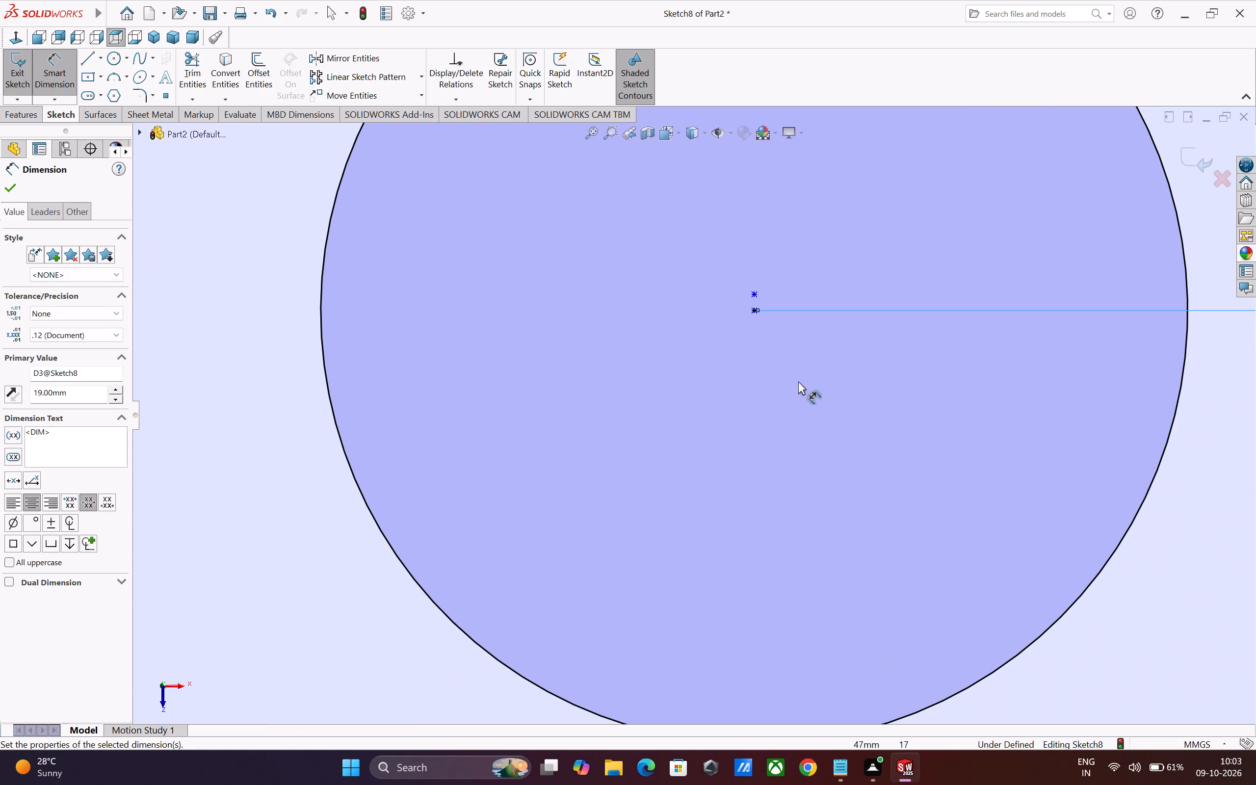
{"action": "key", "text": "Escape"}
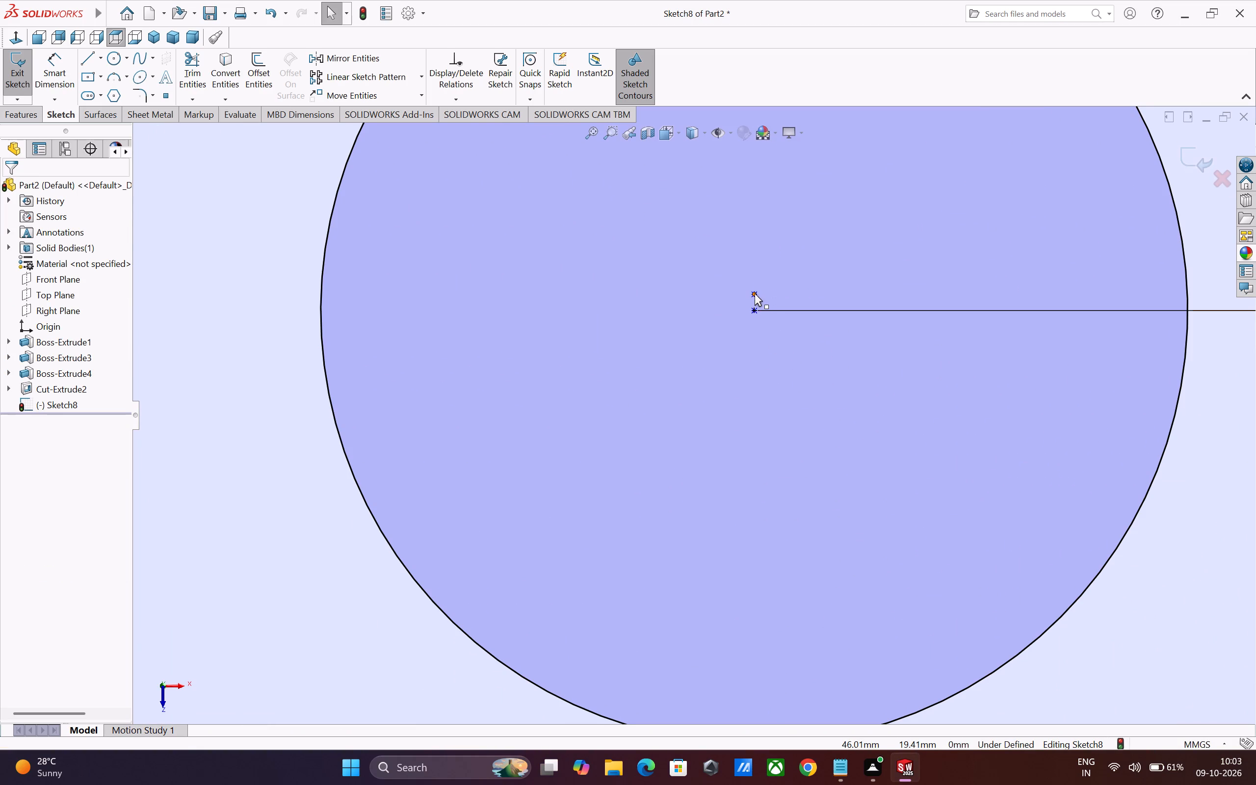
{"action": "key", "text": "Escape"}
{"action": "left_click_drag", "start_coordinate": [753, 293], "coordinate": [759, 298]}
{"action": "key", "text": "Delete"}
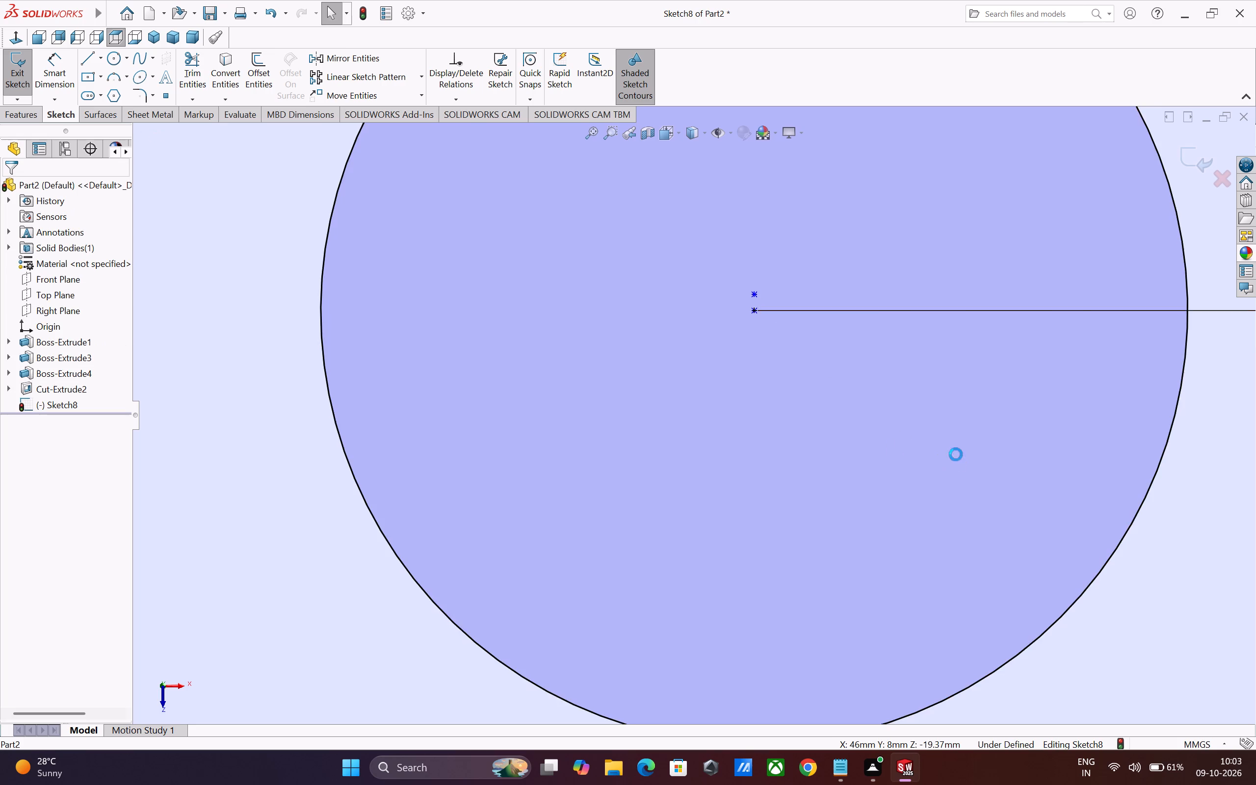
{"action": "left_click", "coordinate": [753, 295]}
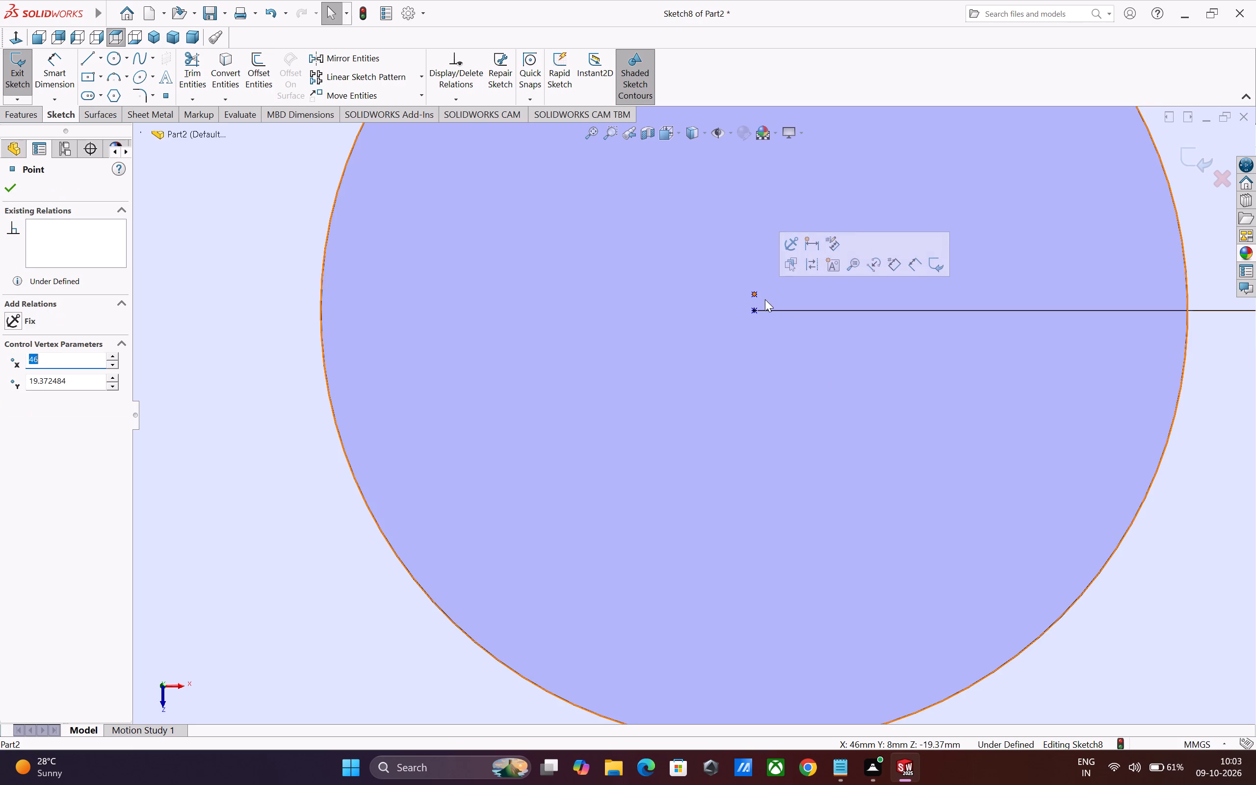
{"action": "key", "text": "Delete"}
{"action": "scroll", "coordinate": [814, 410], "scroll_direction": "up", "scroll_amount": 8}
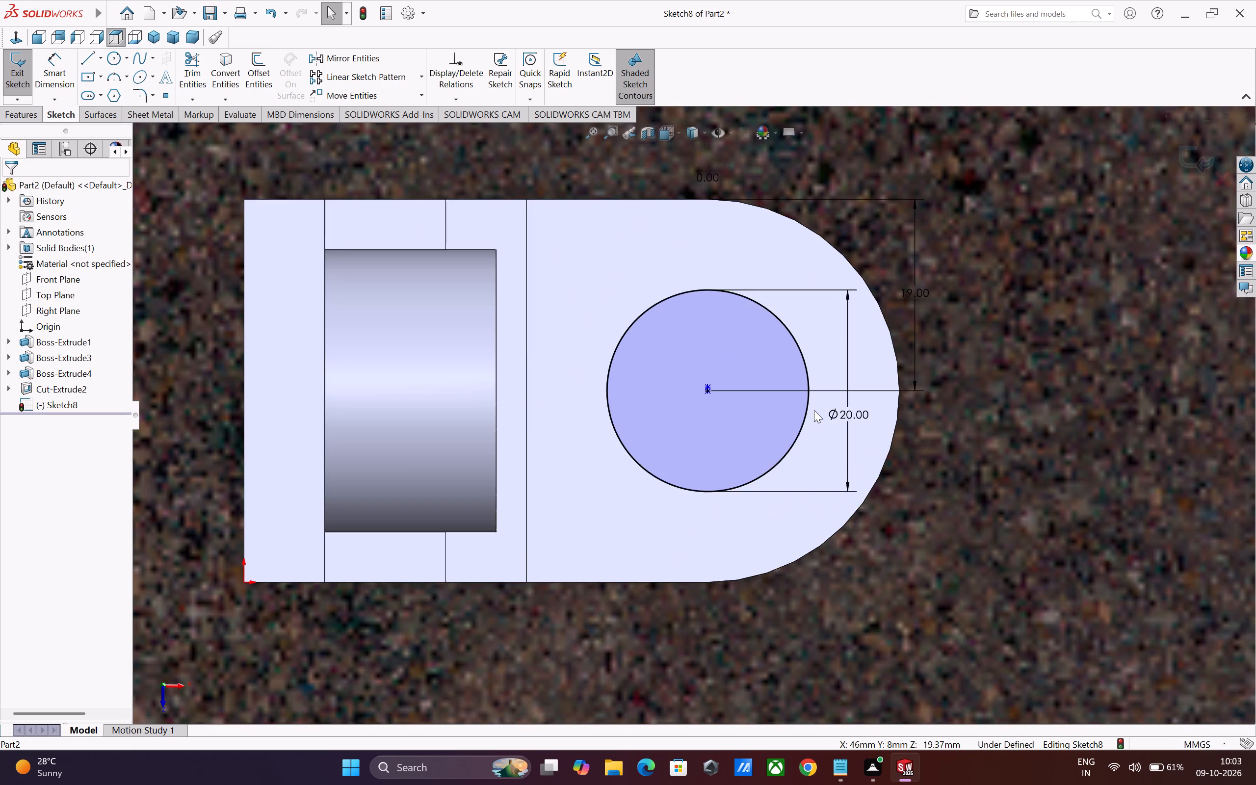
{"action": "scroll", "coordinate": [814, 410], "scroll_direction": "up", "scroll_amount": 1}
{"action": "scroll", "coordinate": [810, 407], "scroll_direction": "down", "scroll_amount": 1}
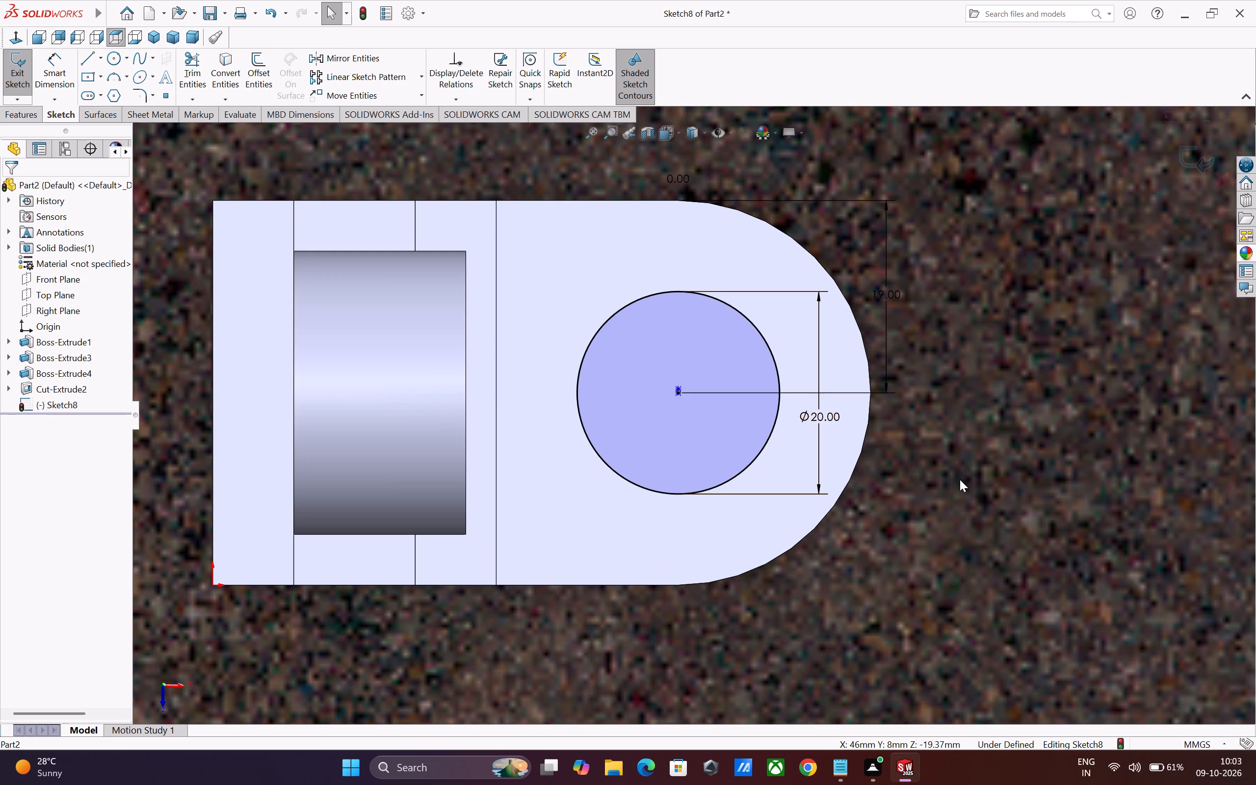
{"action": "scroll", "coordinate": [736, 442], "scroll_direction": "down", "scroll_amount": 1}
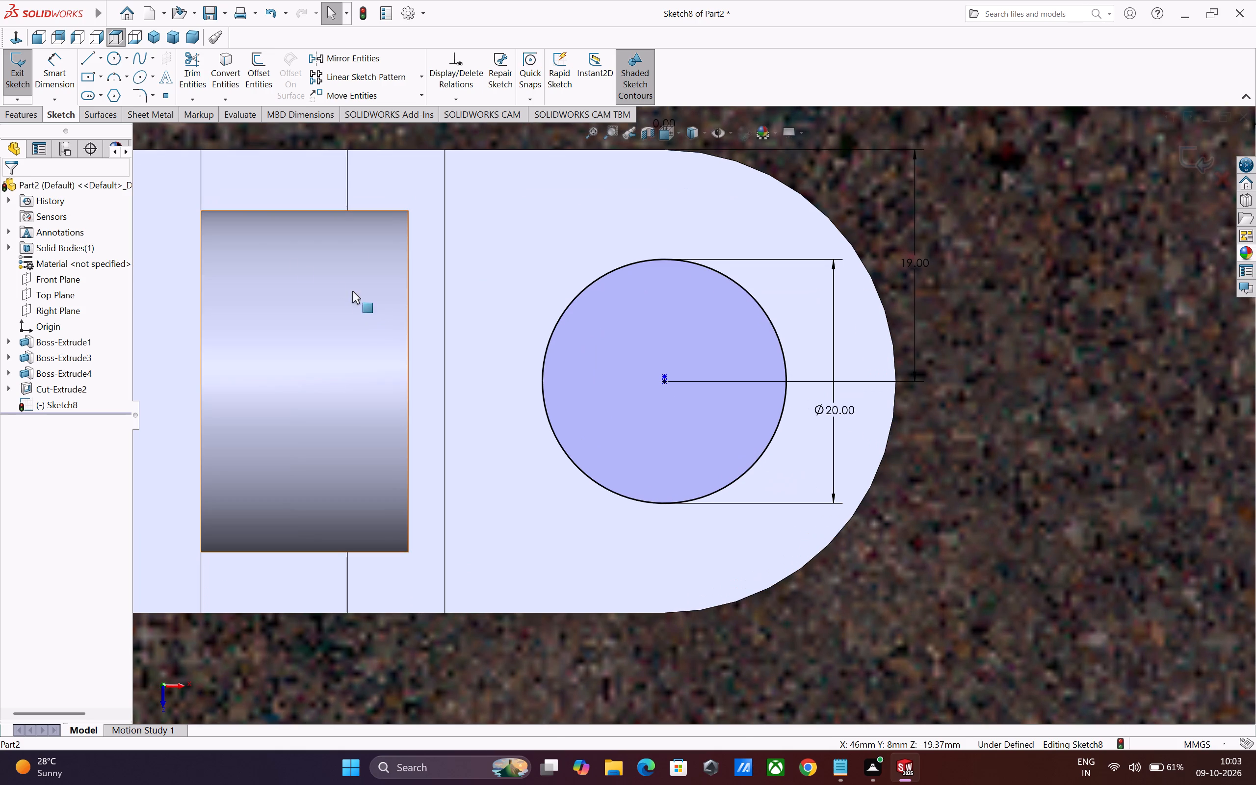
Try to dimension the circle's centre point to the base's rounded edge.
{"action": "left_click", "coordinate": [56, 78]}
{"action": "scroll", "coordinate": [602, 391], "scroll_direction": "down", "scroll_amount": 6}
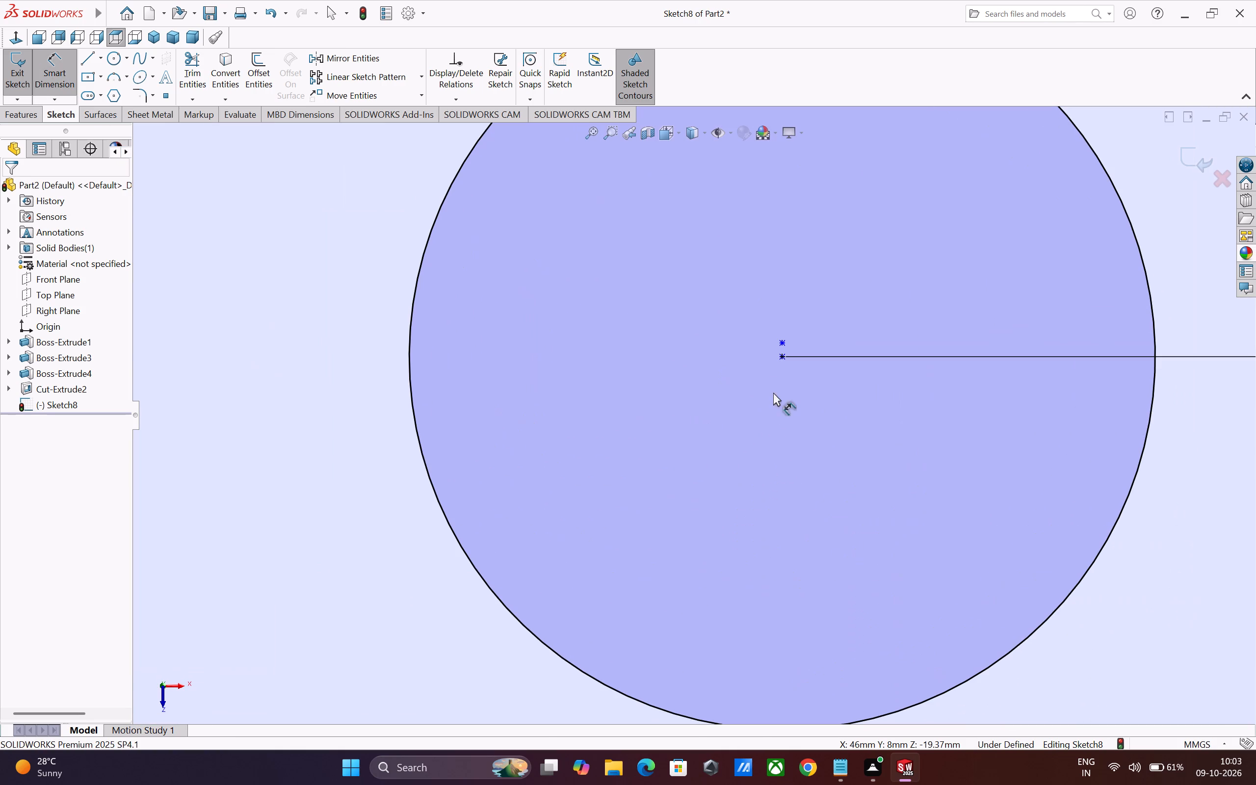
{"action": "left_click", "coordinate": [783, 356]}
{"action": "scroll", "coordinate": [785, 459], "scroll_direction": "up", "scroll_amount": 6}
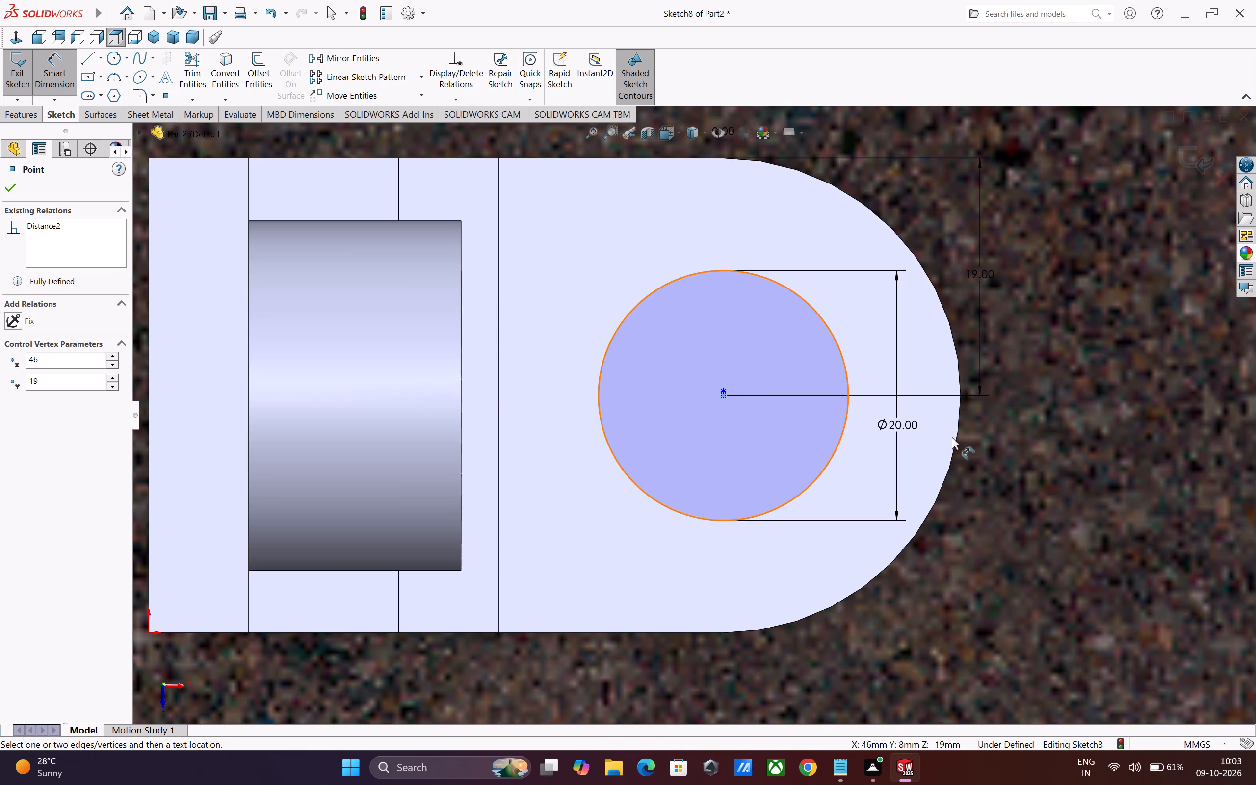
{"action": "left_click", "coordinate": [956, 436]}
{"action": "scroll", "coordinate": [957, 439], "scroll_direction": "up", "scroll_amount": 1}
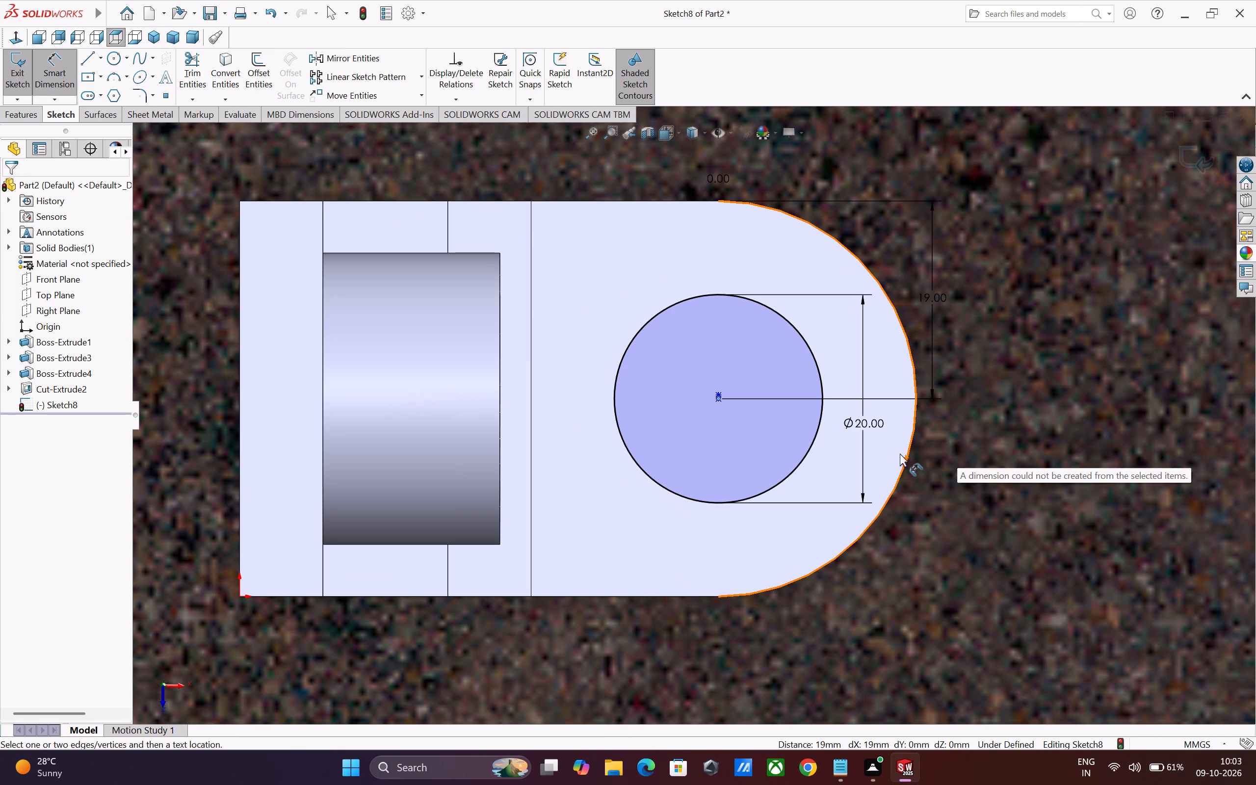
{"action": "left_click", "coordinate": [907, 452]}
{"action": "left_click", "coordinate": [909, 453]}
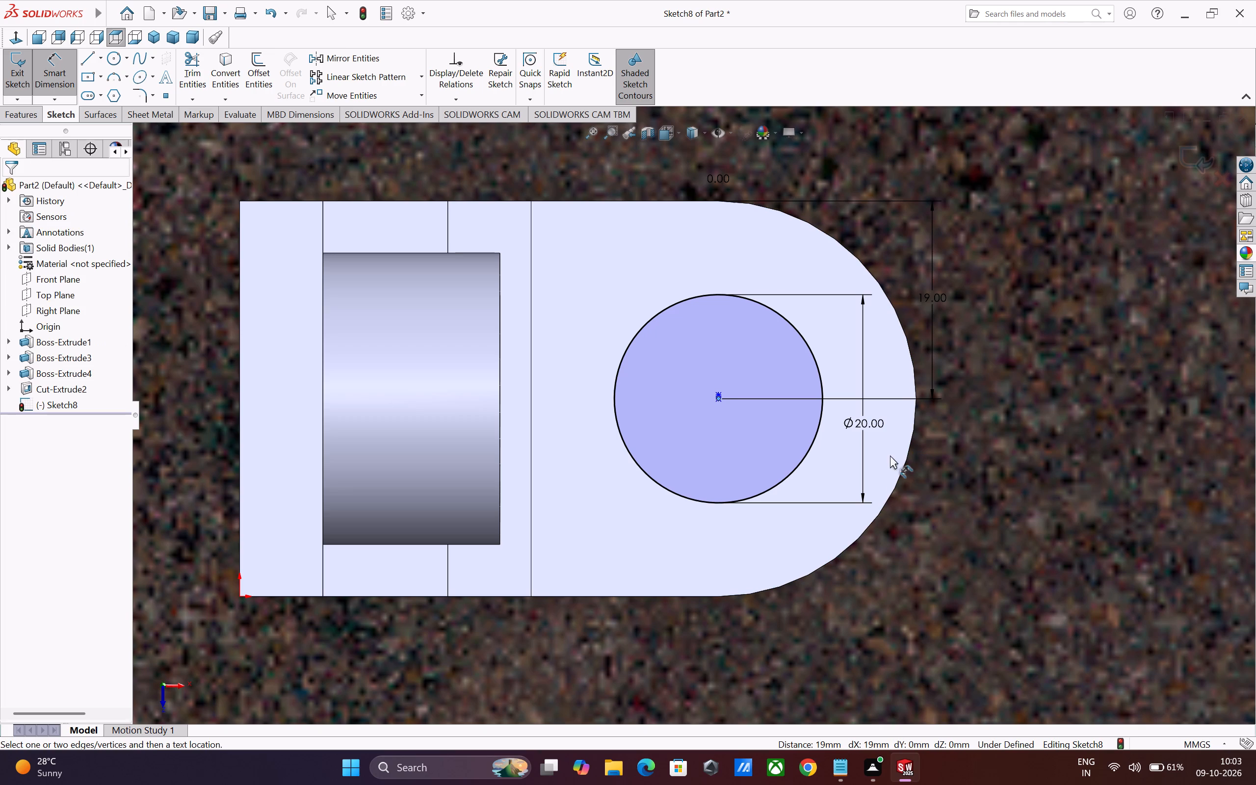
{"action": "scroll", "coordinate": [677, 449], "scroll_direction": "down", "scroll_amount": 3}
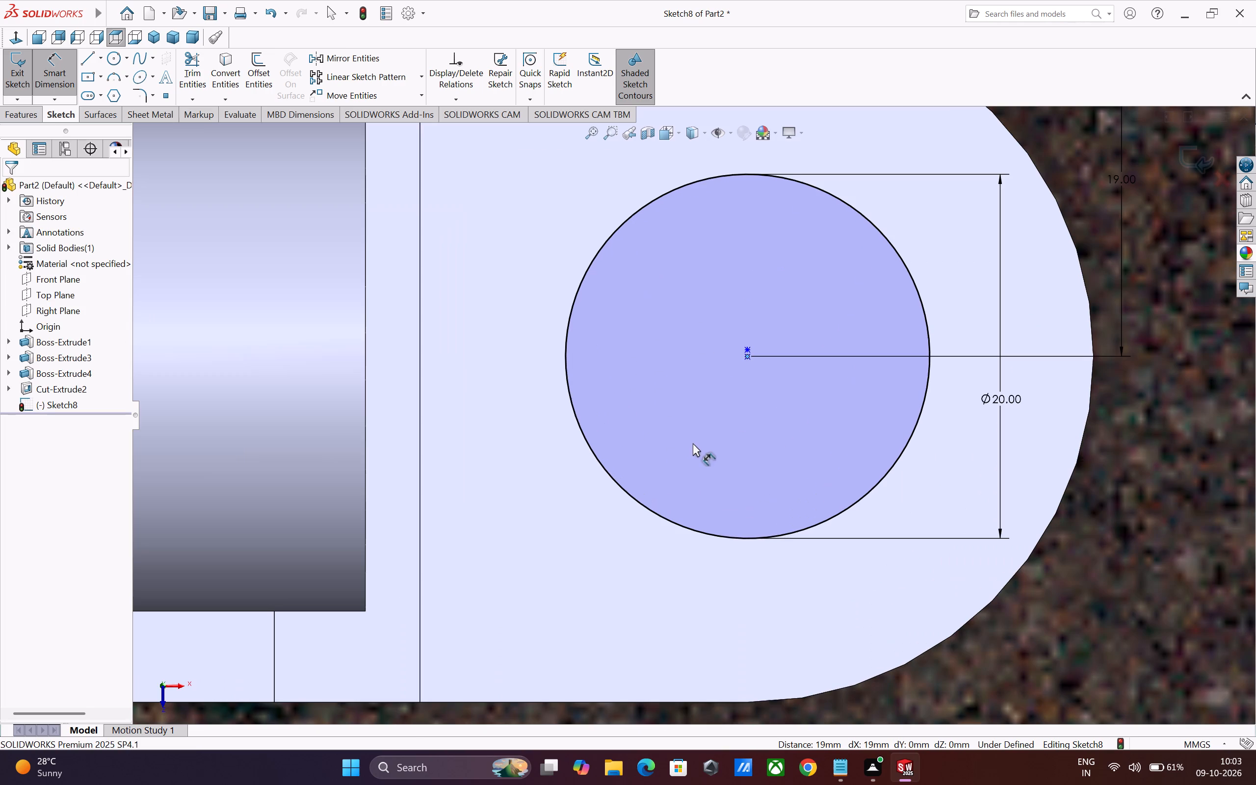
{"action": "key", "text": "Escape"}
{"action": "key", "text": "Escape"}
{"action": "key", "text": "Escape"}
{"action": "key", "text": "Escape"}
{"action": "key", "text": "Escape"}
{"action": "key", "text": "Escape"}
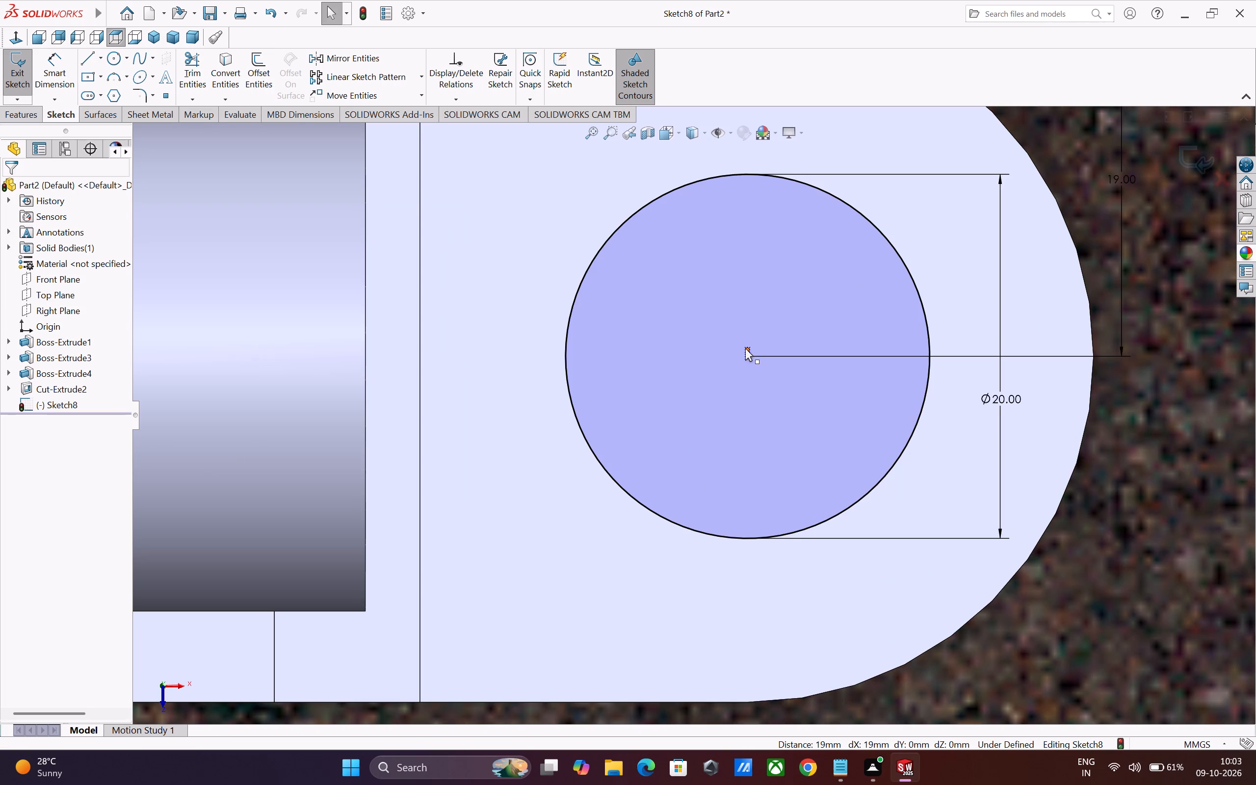
Delete the stray sketch point beside the circle's centre.
{"action": "left_click", "coordinate": [746, 348]}
{"action": "key", "text": "Delete"}
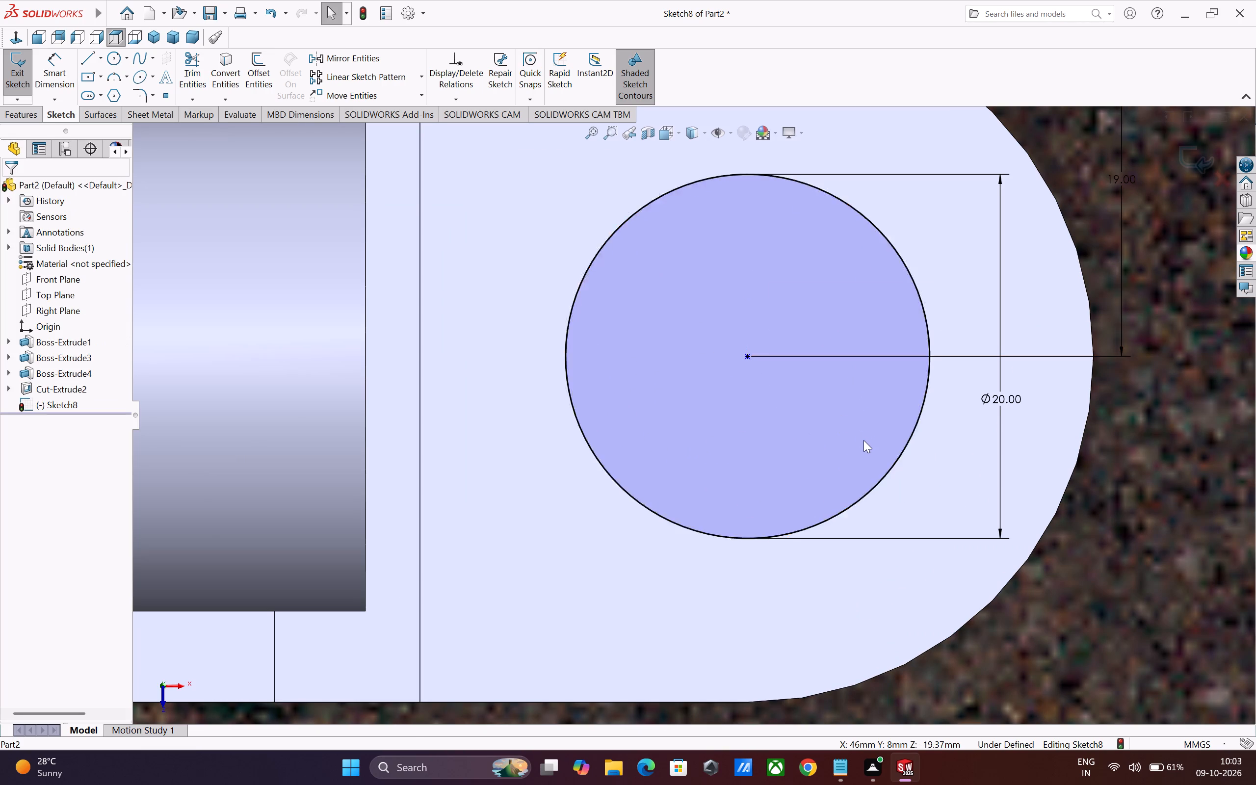
{"action": "scroll", "coordinate": [836, 440], "scroll_direction": "up", "scroll_amount": 3}
{"action": "key", "text": "Escape"}
{"action": "key", "text": "Escape"}
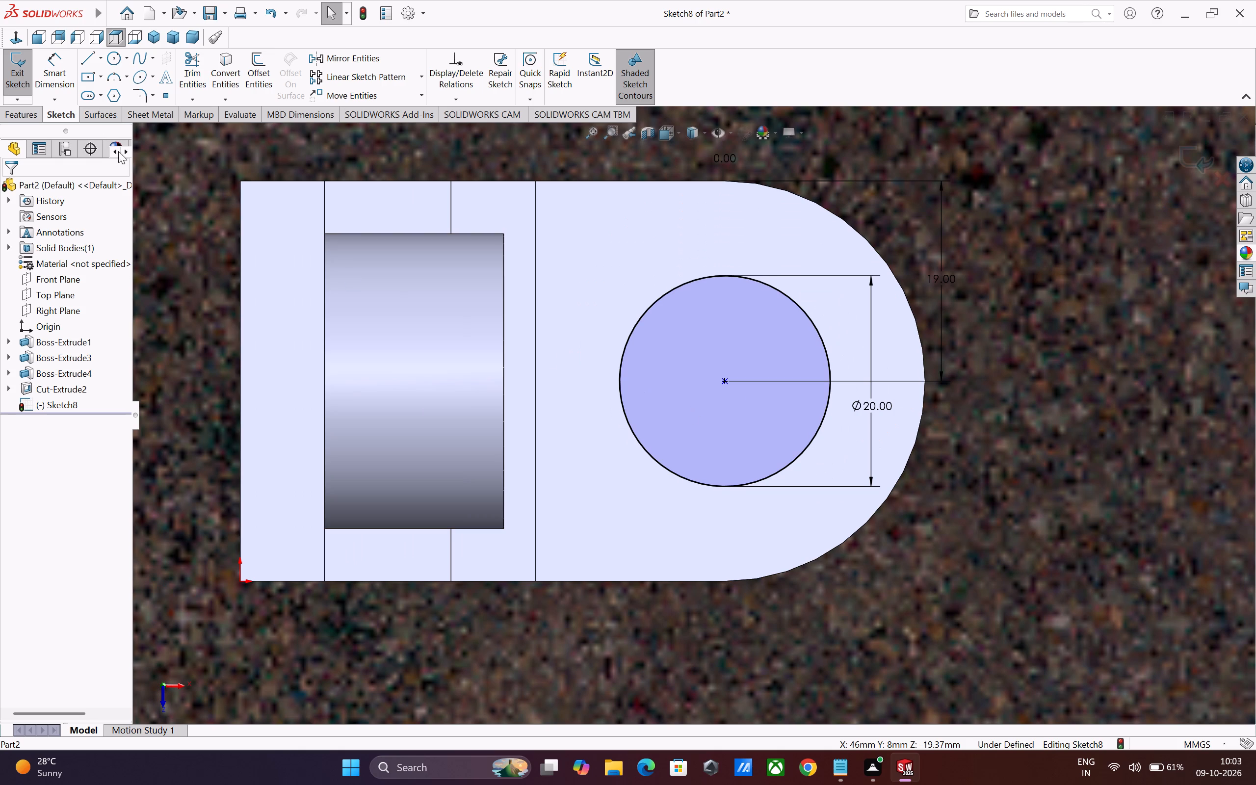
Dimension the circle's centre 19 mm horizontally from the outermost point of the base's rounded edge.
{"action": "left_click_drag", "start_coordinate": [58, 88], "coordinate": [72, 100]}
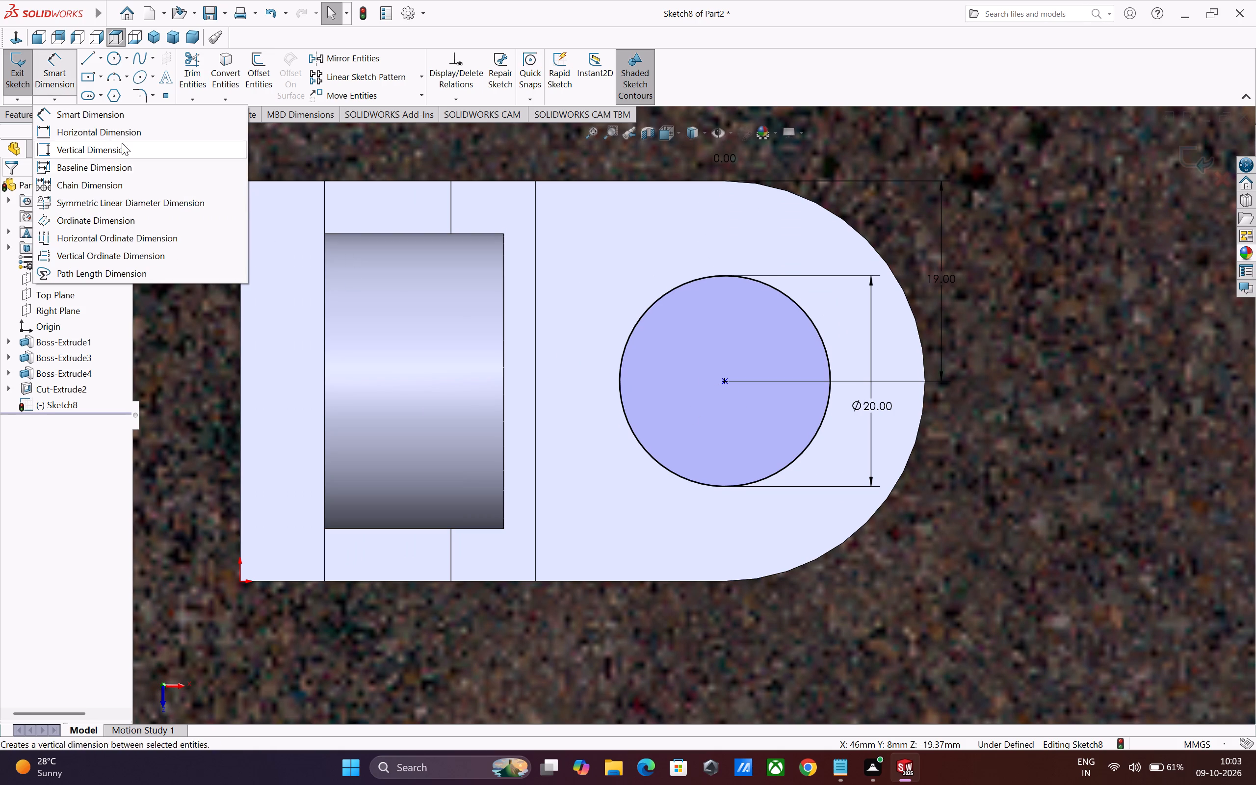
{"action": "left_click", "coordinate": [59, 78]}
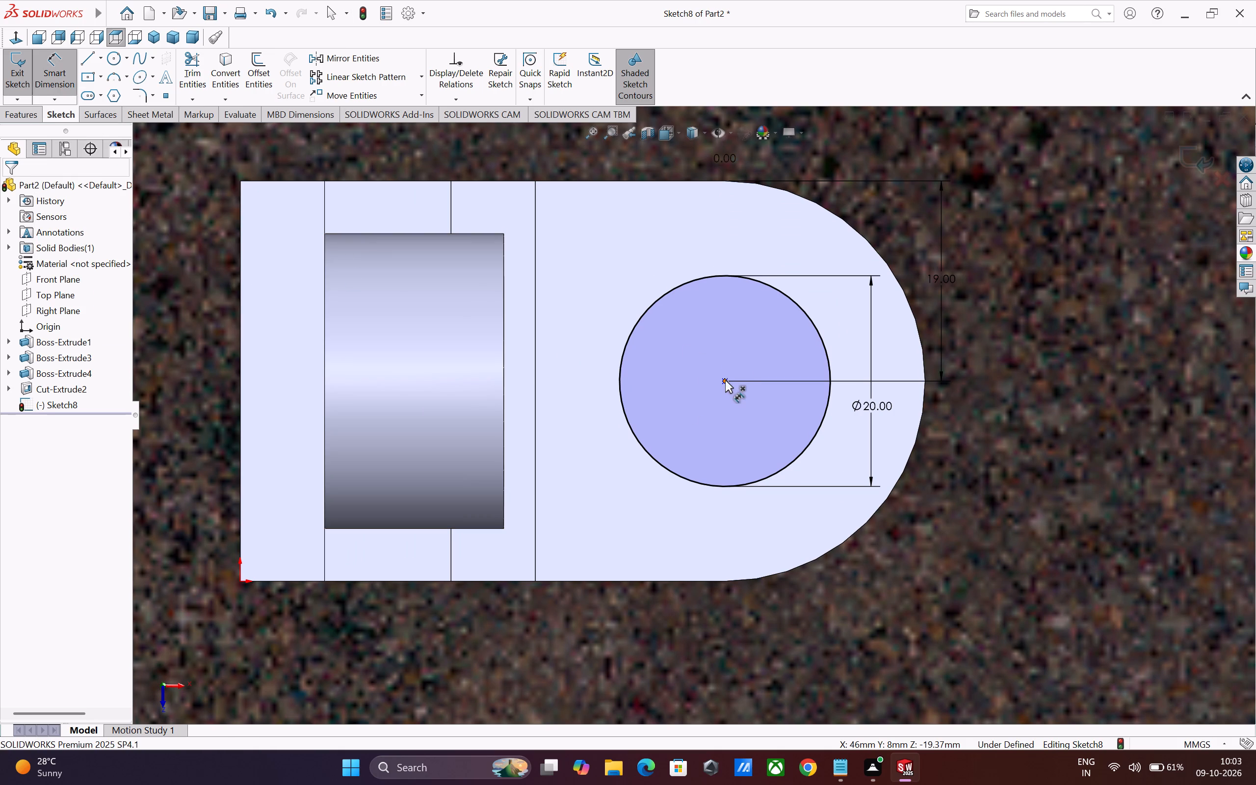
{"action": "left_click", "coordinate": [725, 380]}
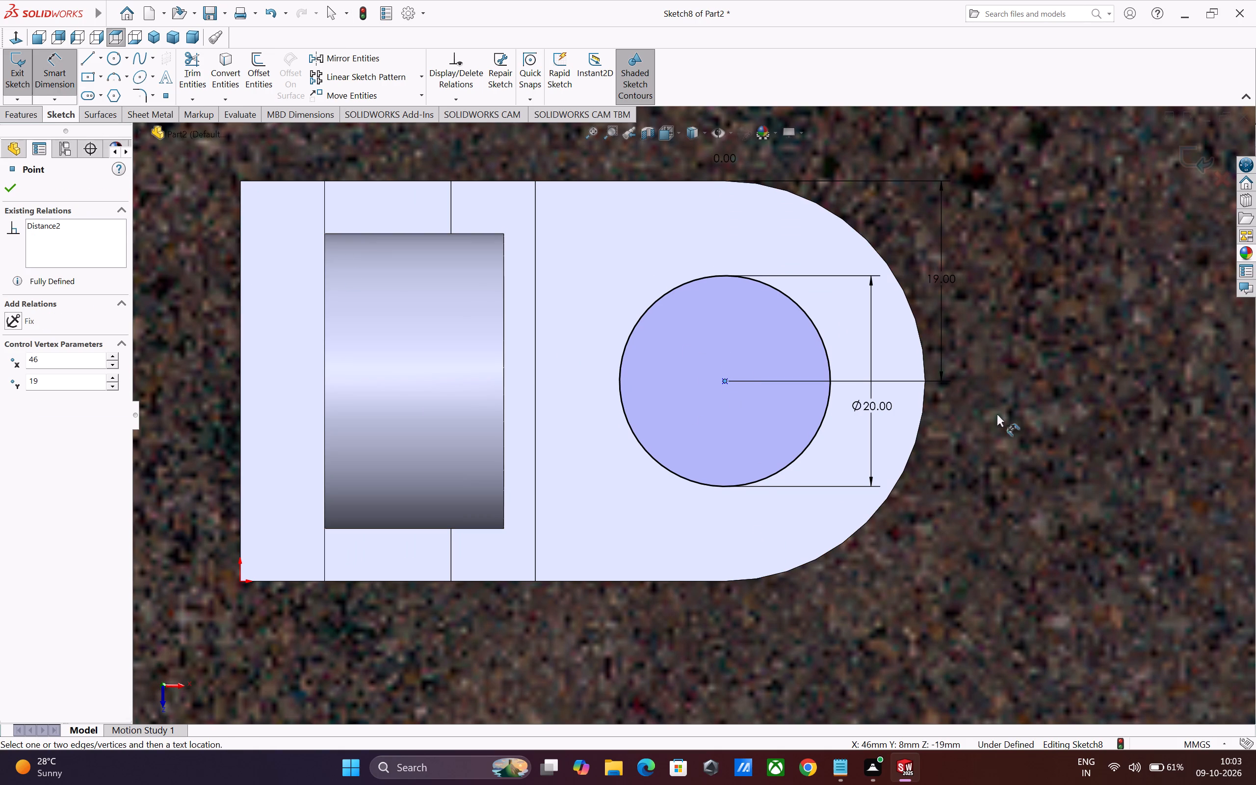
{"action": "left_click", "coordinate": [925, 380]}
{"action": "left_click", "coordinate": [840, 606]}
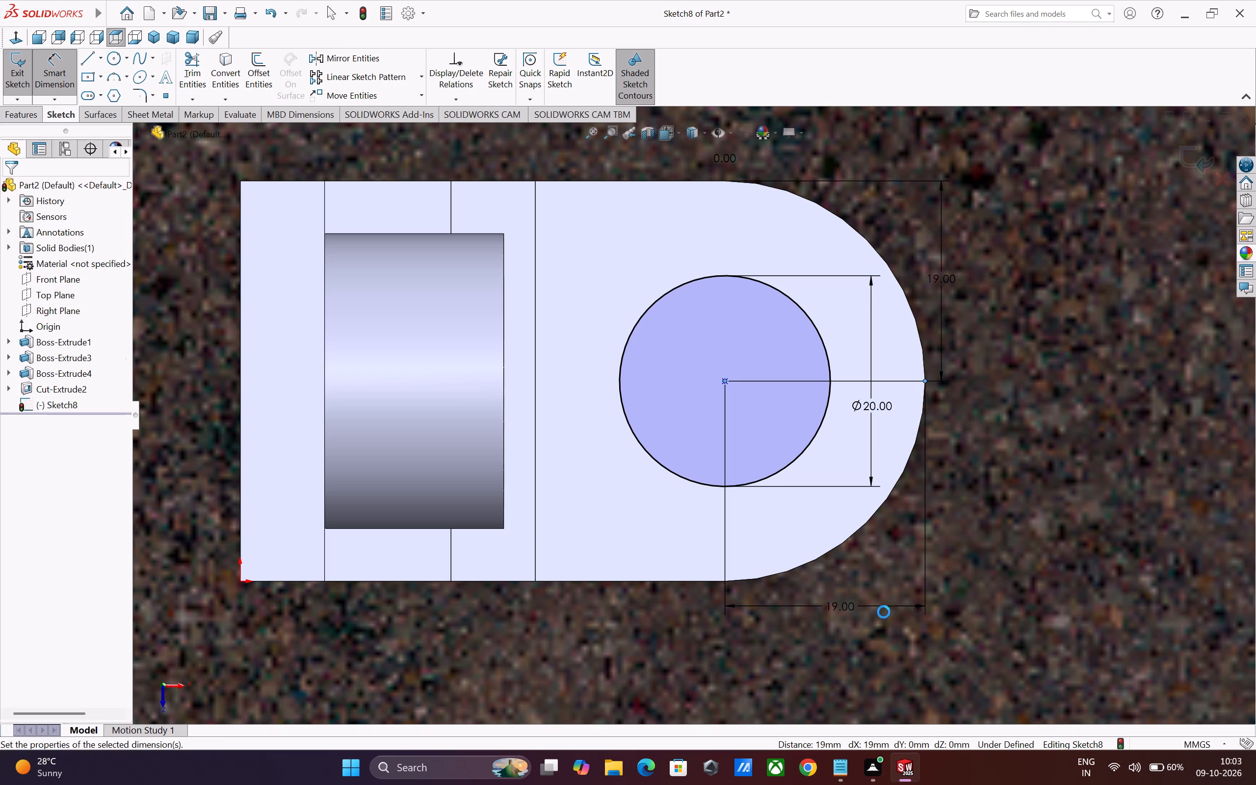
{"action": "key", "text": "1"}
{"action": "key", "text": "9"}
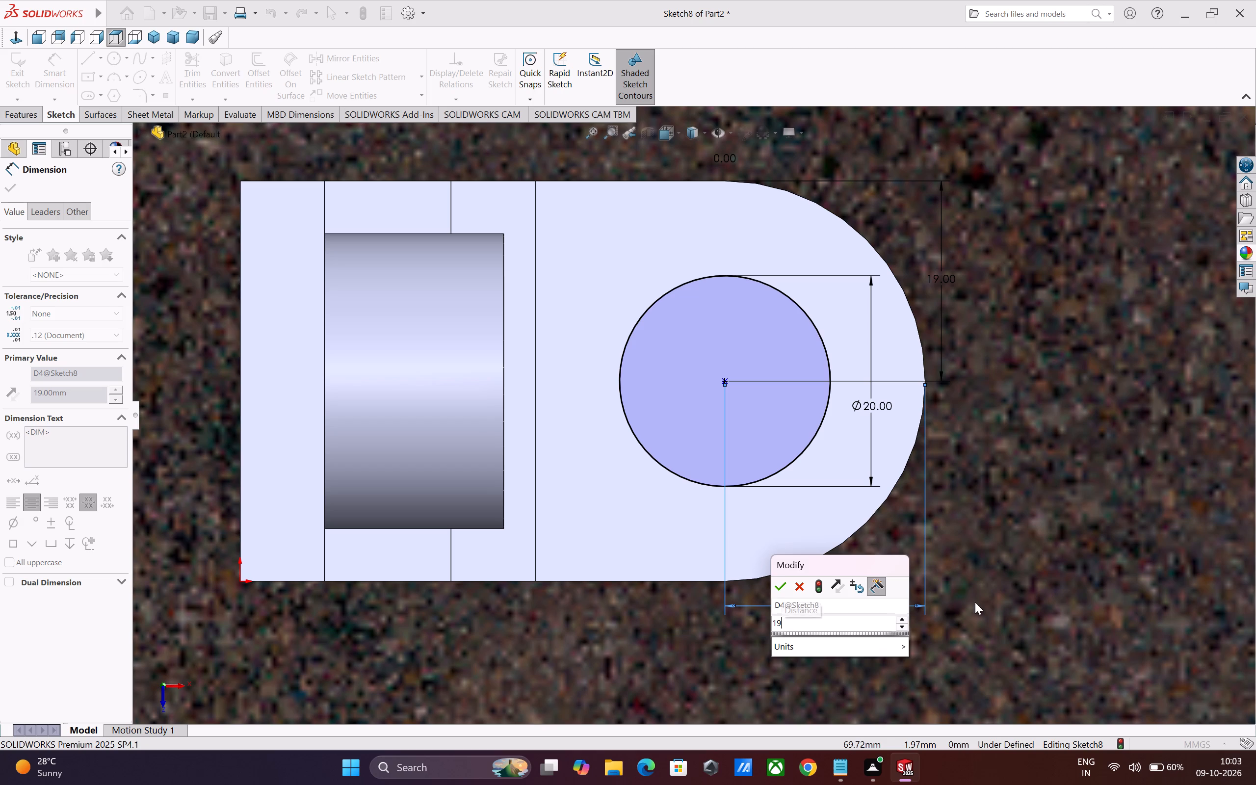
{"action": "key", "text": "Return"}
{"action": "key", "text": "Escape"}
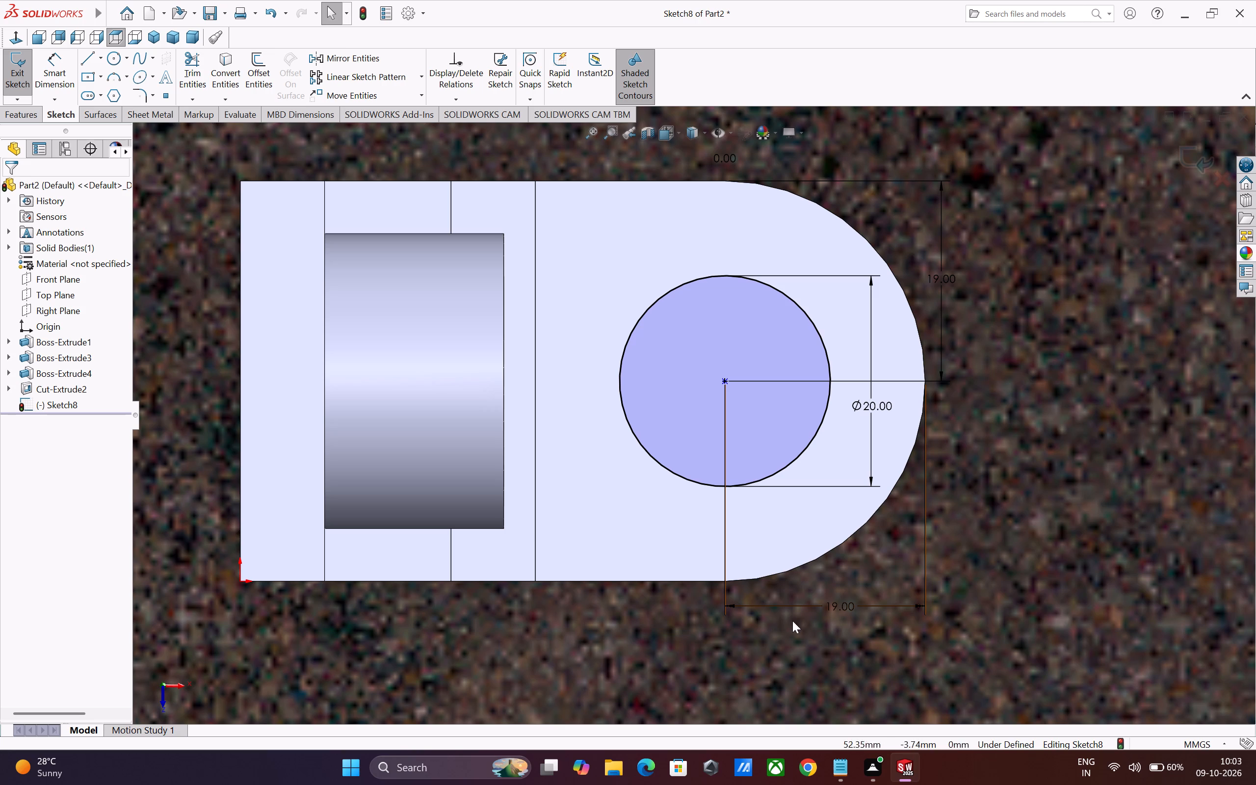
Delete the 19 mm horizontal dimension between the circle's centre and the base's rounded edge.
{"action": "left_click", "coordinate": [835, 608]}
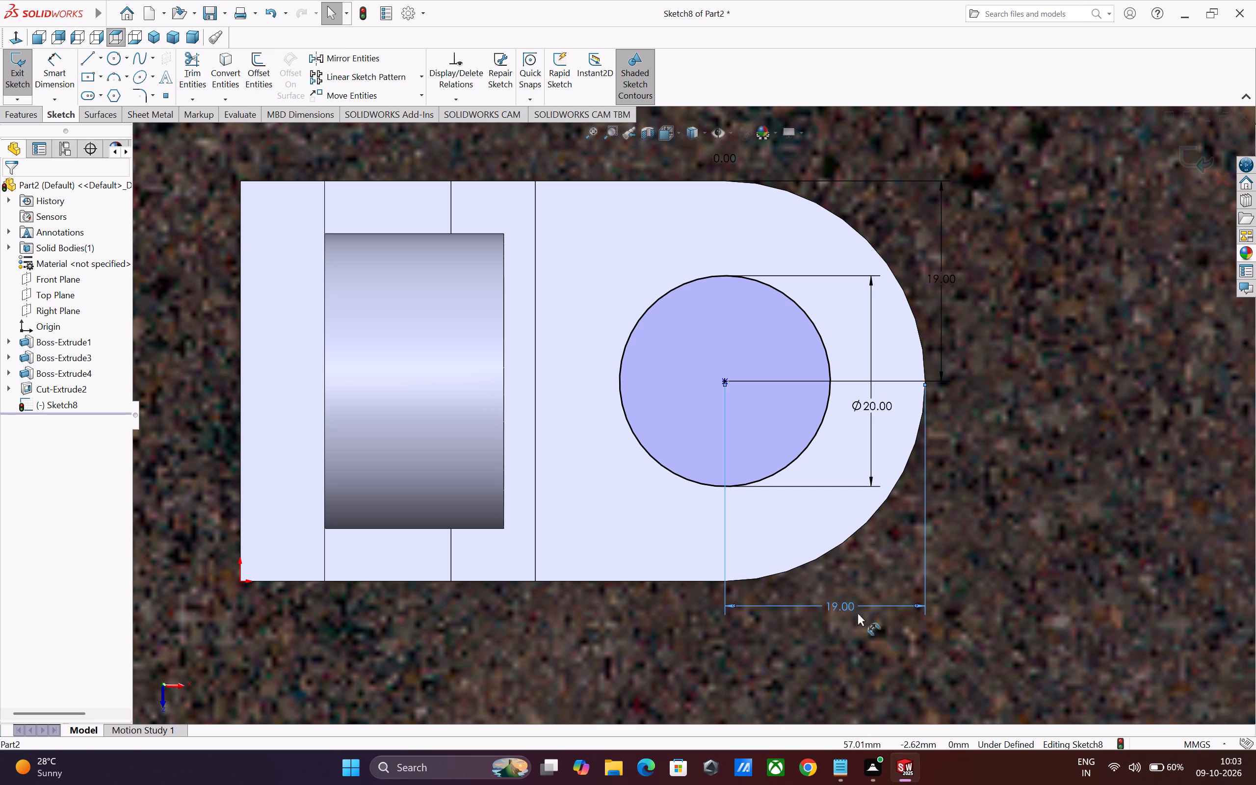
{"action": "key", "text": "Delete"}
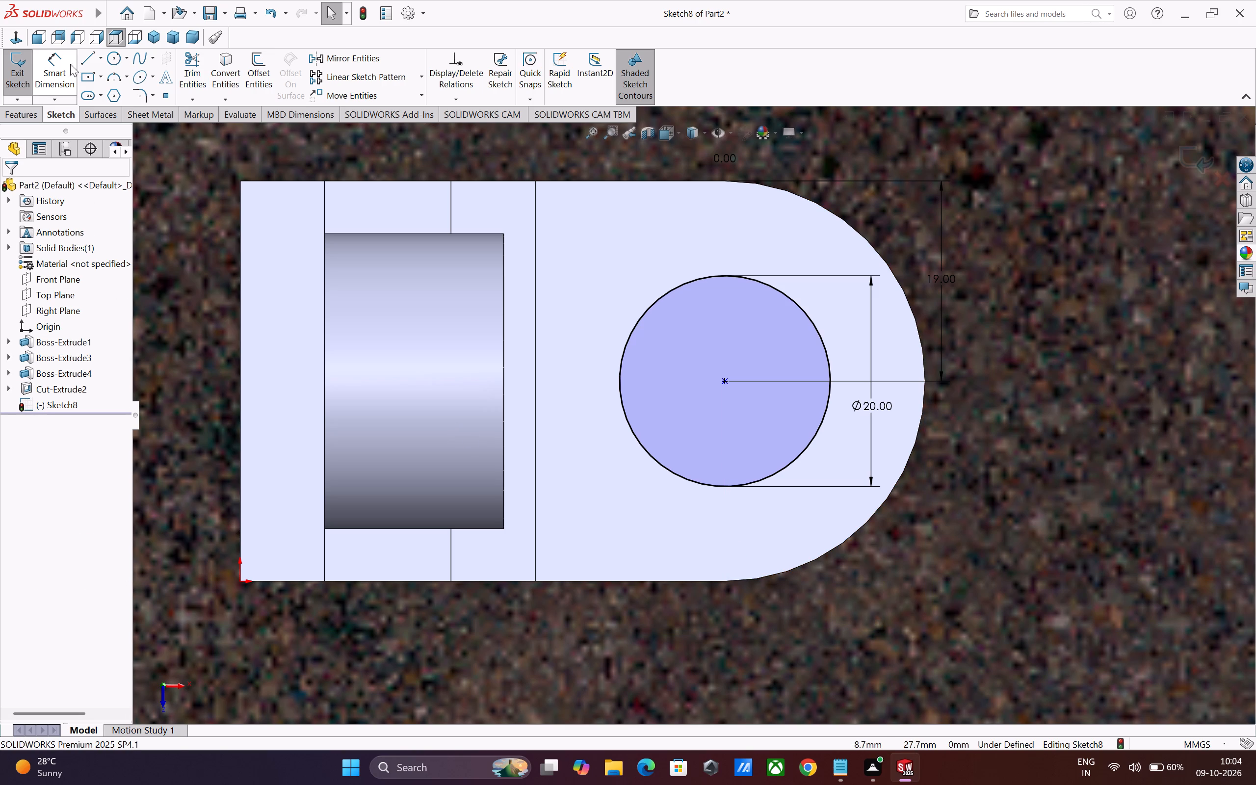
Dimension the circle's centre 18 mm from the nearest upright's edge facing the base's rounded end.
{"action": "left_click_drag", "start_coordinate": [62, 65], "coordinate": [72, 73]}
{"action": "left_click", "coordinate": [723, 380]}
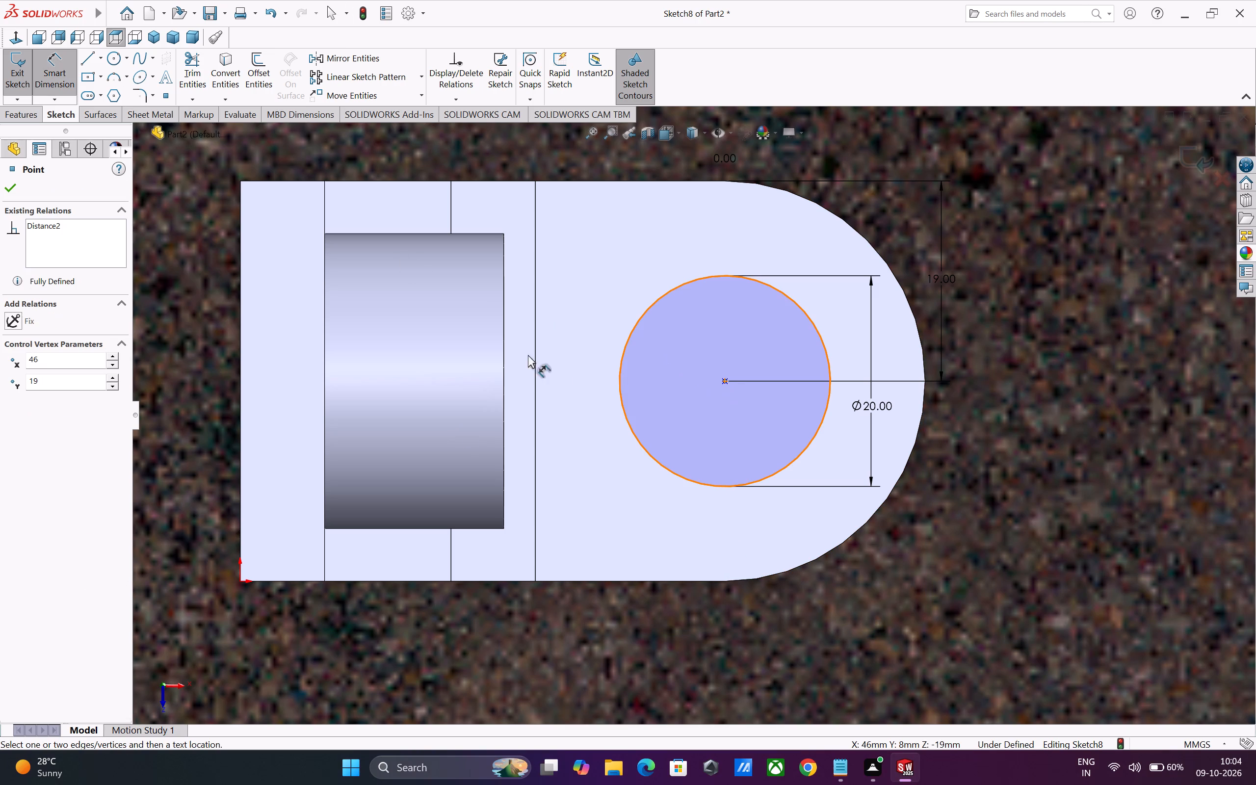
{"action": "left_click", "coordinate": [536, 334]}
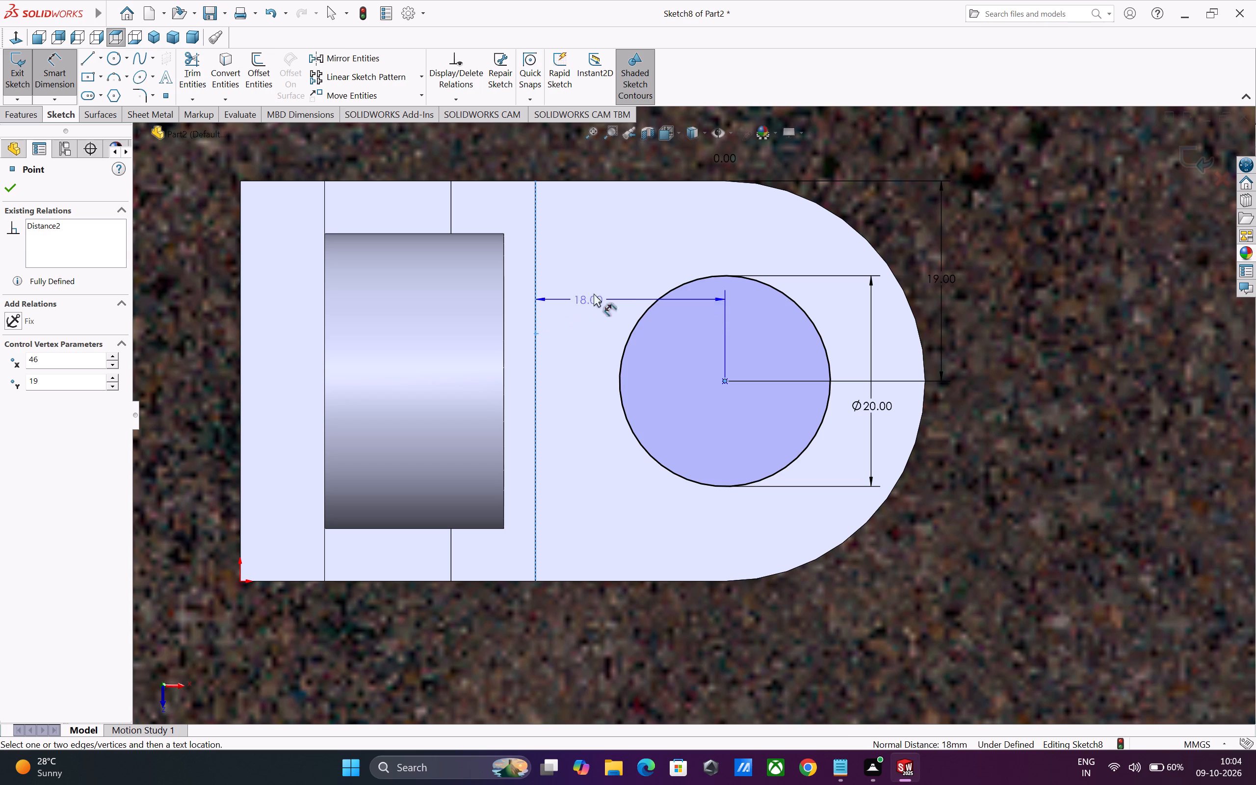
{"action": "left_click", "coordinate": [614, 224]}
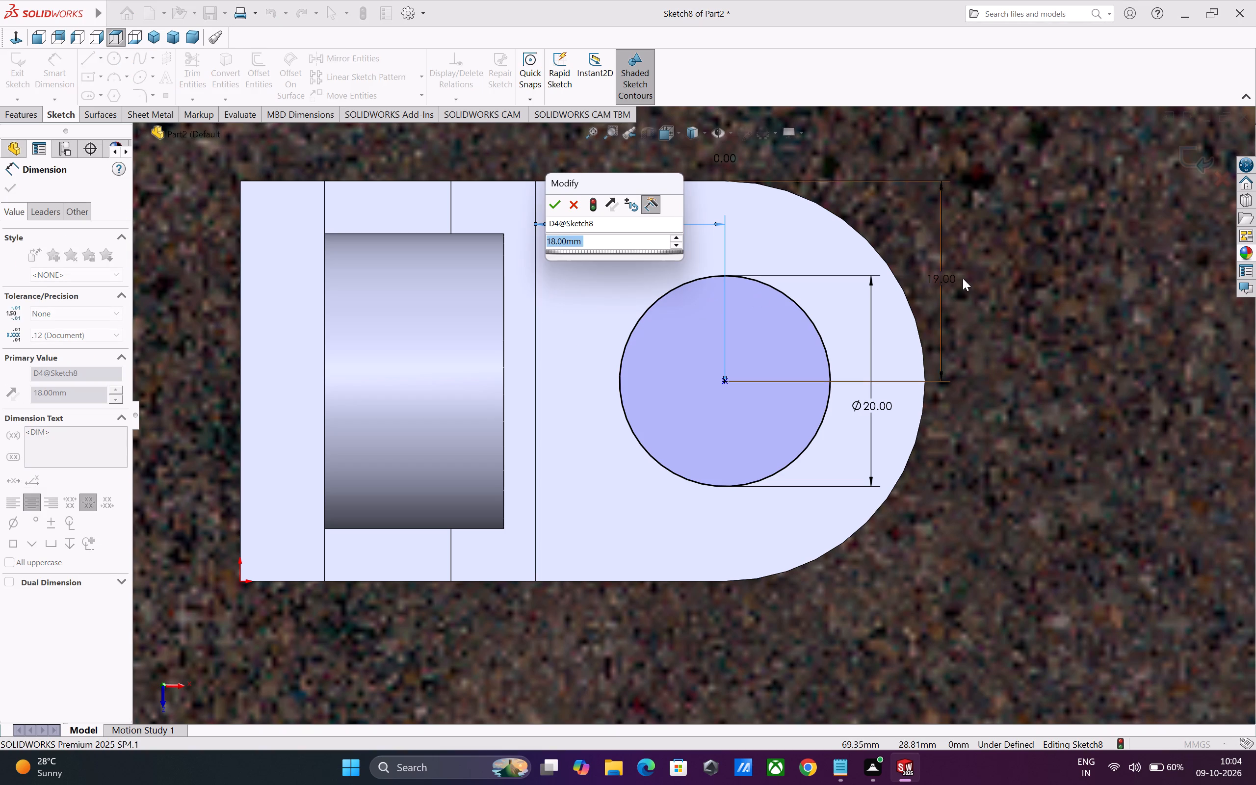
{"action": "type", "text": "18"}
{"action": "key", "text": "Return"}
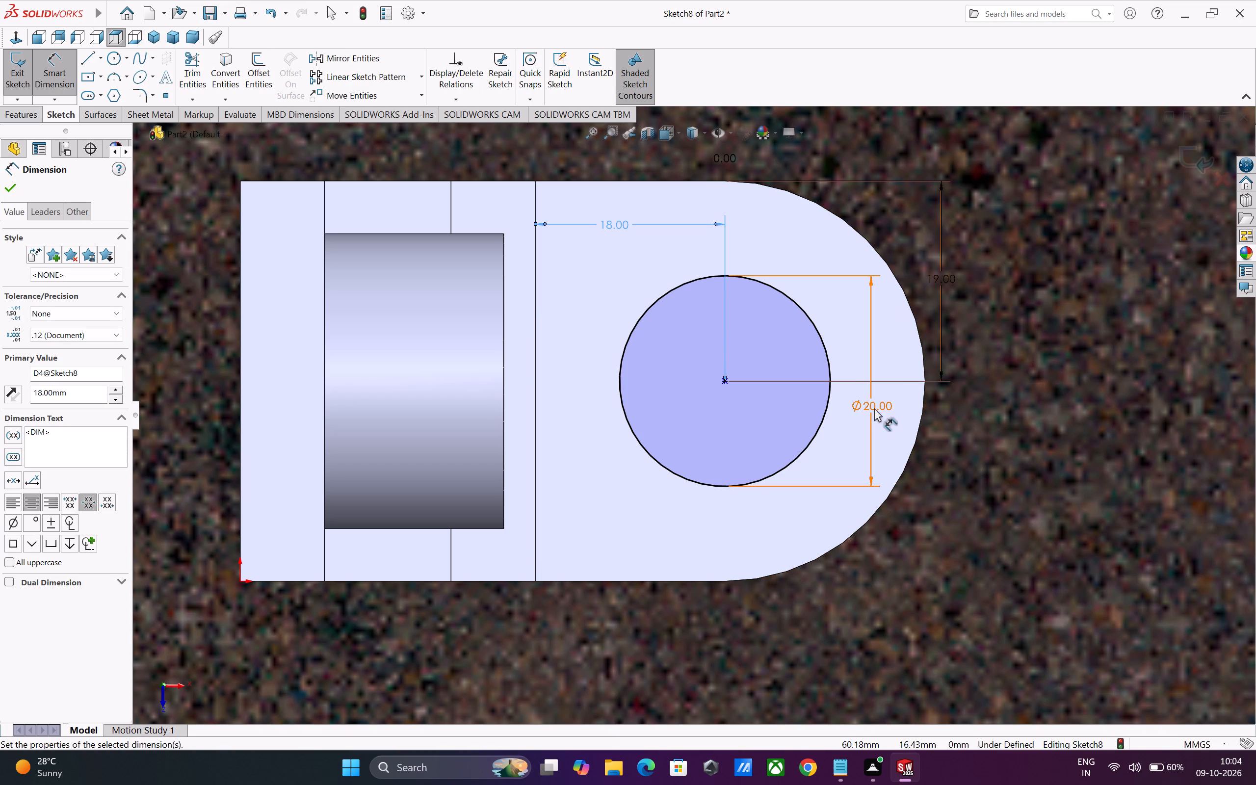
Rearrange the circle's 20 mm diameter, 19 mm and 18 mm dimensions so they sit on the base face around the circle.
{"action": "left_click_drag", "start_coordinate": [867, 404], "coordinate": [599, 400]}
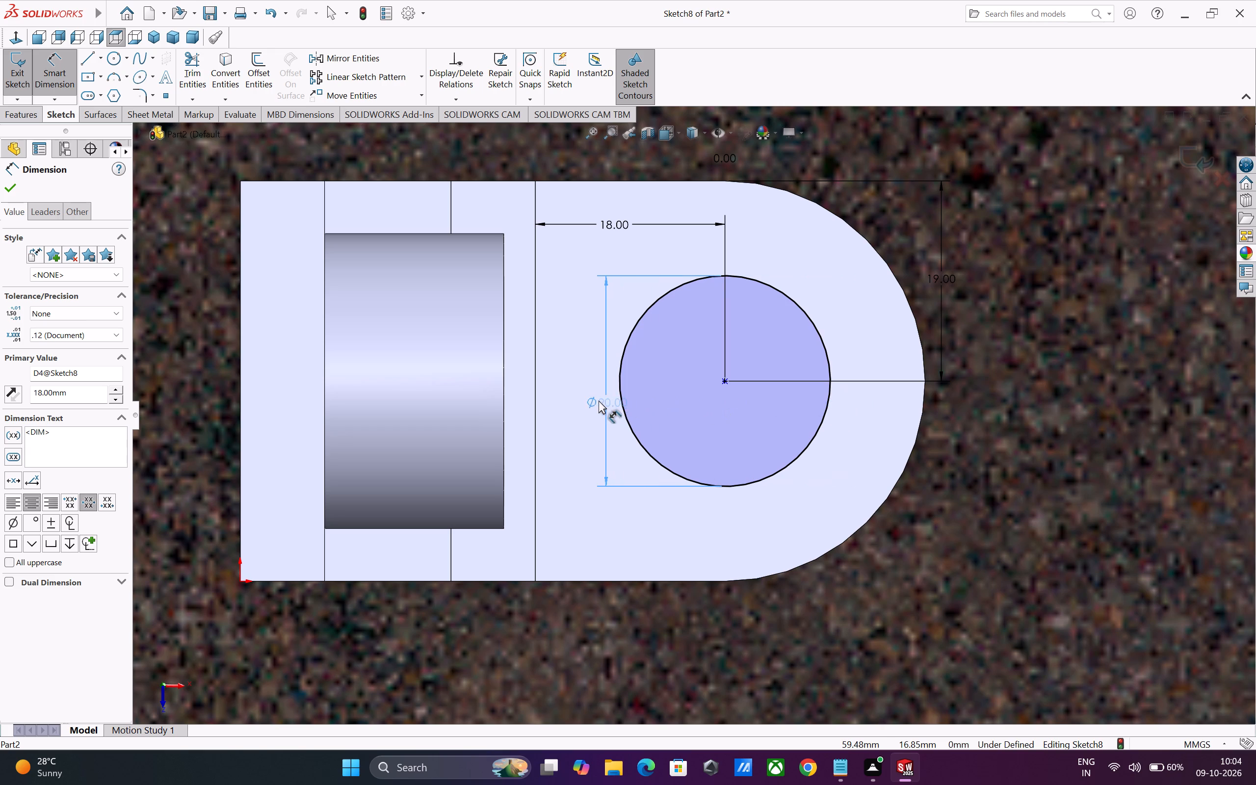
{"action": "left_click_drag", "start_coordinate": [599, 400], "coordinate": [589, 398]}
{"action": "left_click_drag", "start_coordinate": [941, 274], "coordinate": [869, 291]}
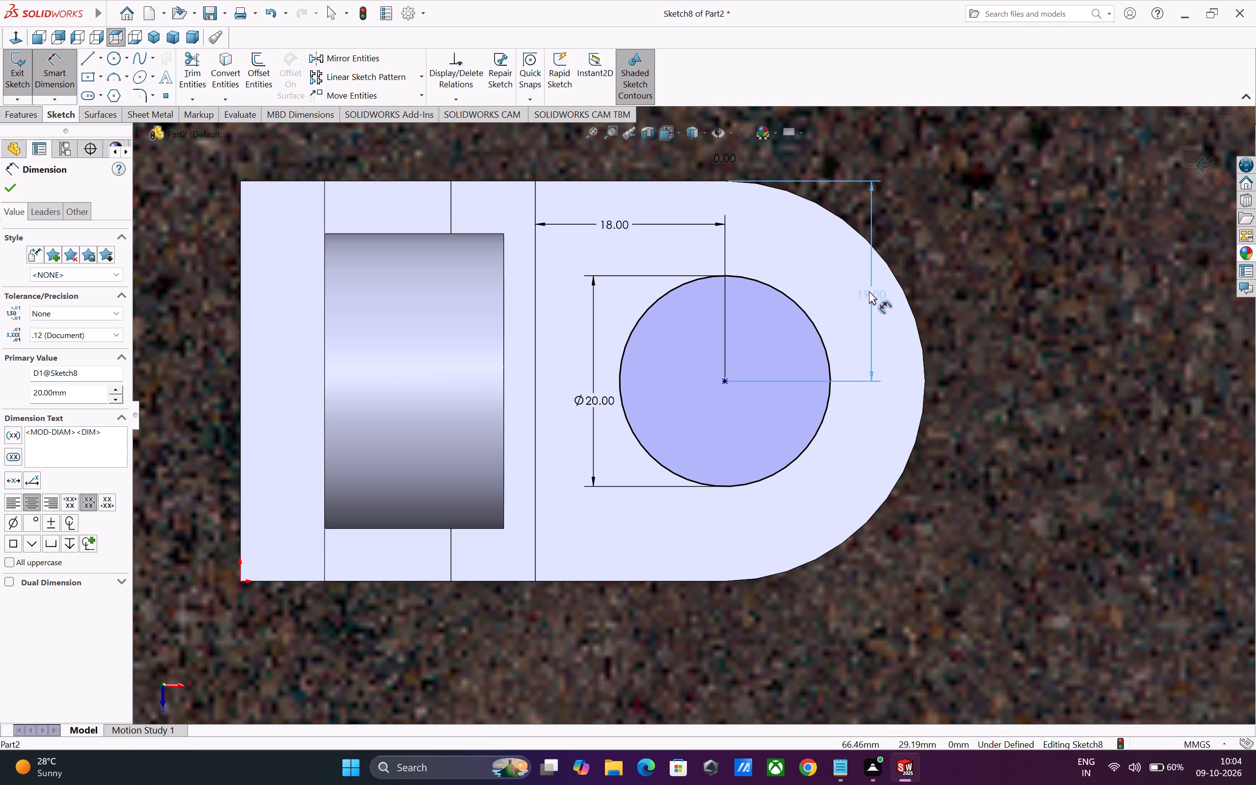
{"action": "left_click_drag", "start_coordinate": [869, 291], "coordinate": [854, 356]}
{"action": "left_click_drag", "start_coordinate": [835, 331], "coordinate": [828, 325]}
{"action": "left_click", "coordinate": [821, 319]}
{"action": "left_click_drag", "start_coordinate": [809, 311], "coordinate": [802, 304]}
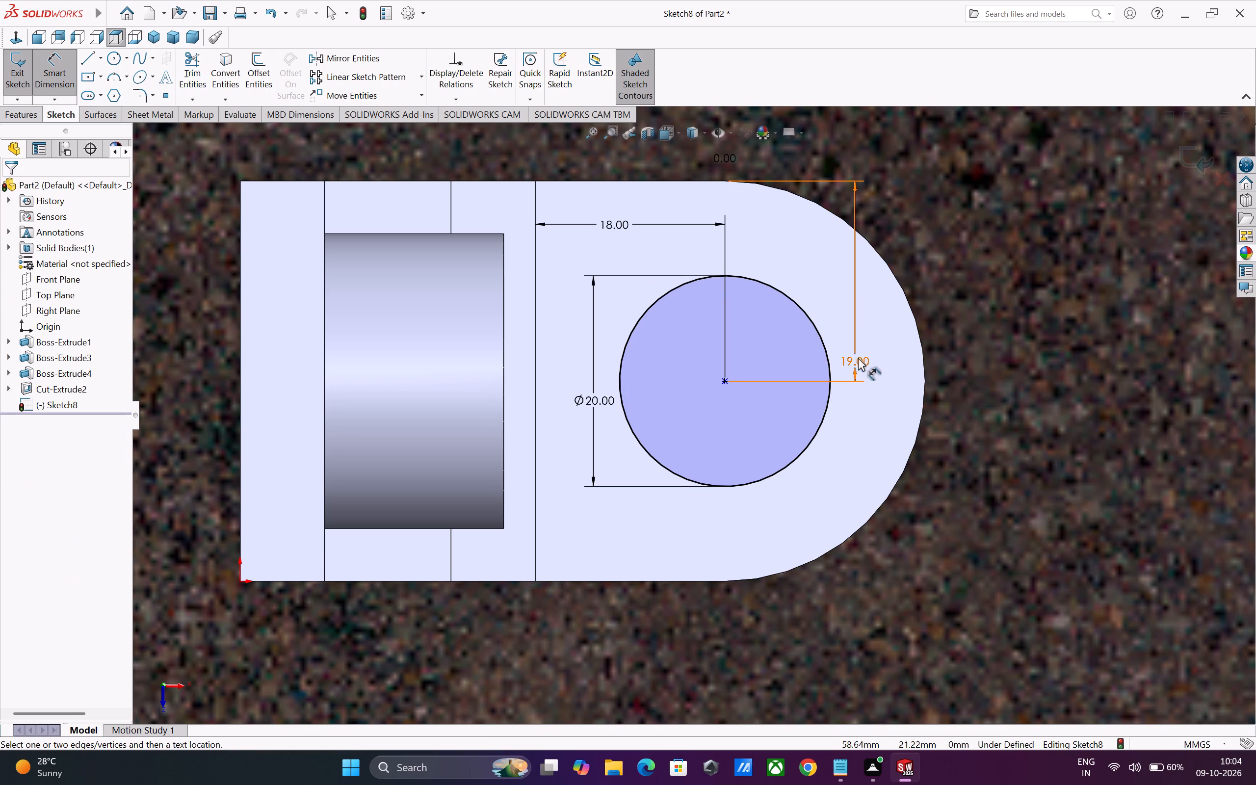
{"action": "left_click_drag", "start_coordinate": [856, 358], "coordinate": [745, 256]}
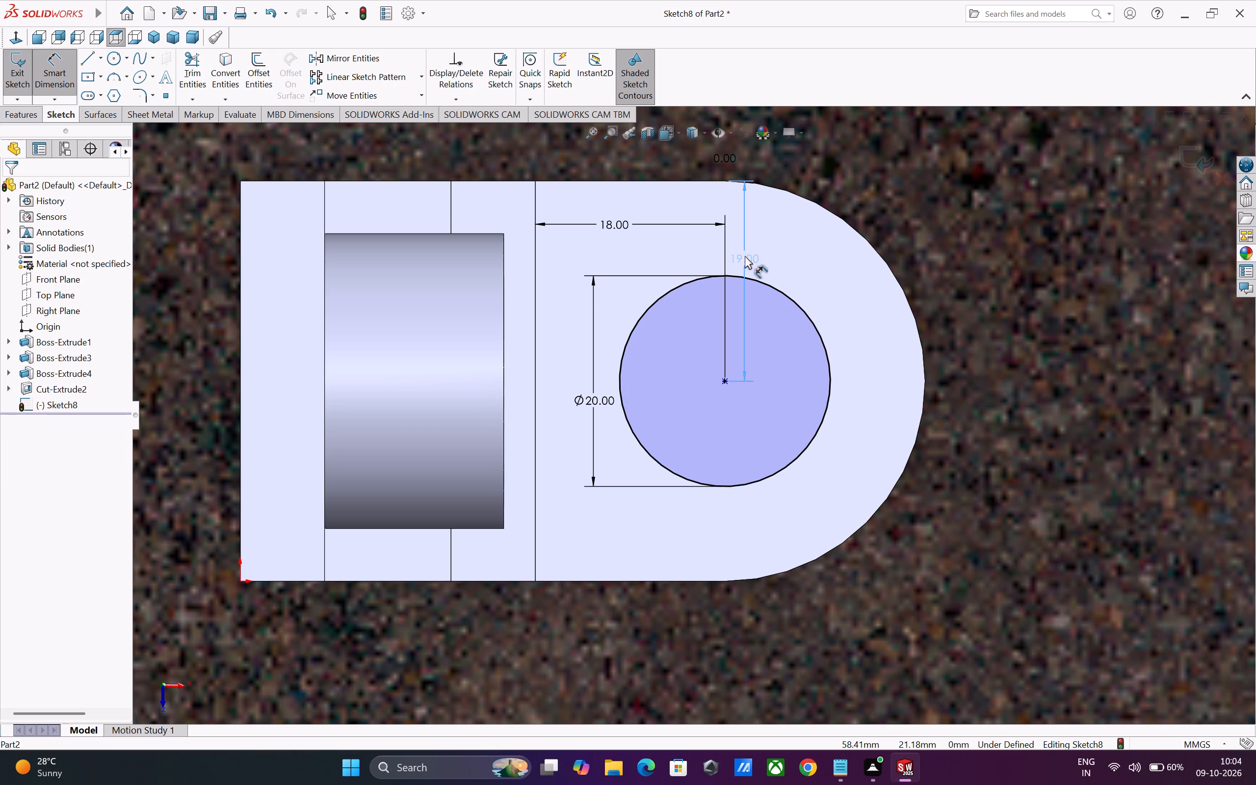
{"action": "left_click_drag", "start_coordinate": [745, 256], "coordinate": [743, 252]}
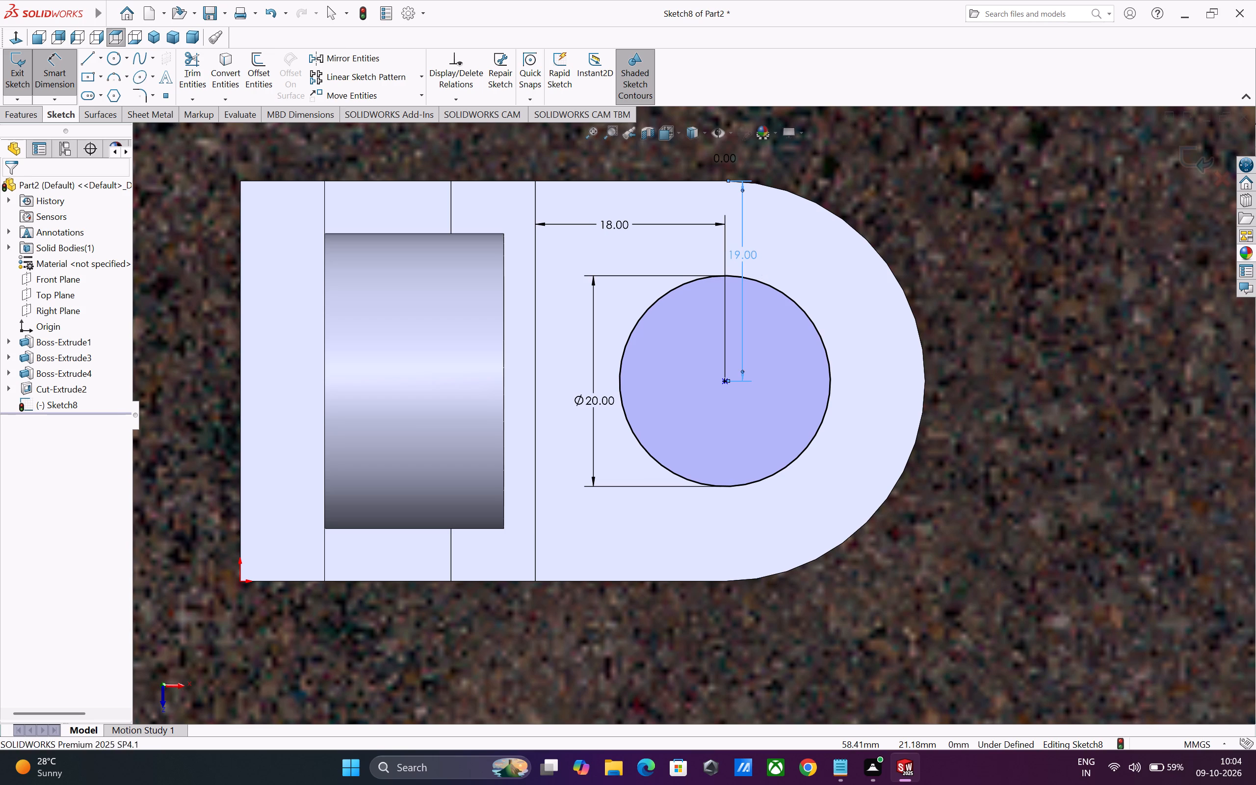
{"action": "left_click_drag", "start_coordinate": [614, 220], "coordinate": [603, 255]}
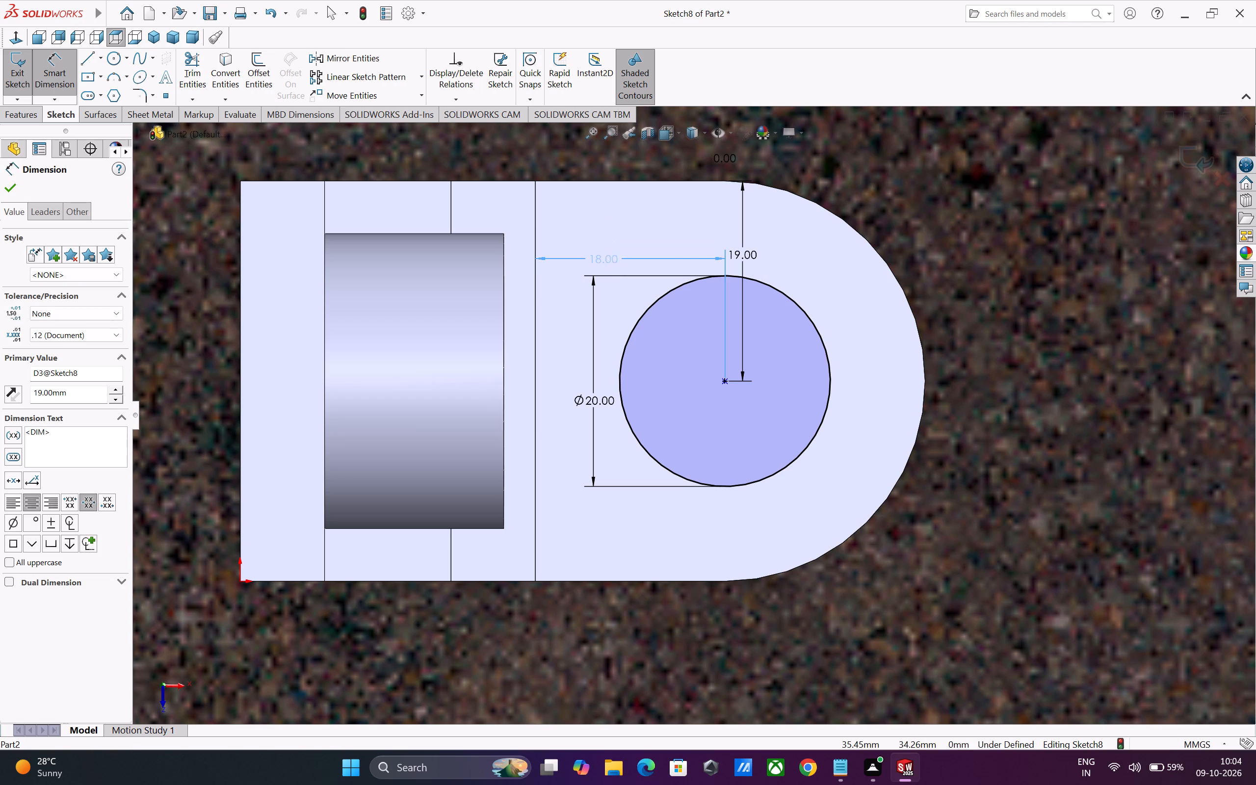
{"action": "left_click_drag", "start_coordinate": [736, 250], "coordinate": [674, 222]}
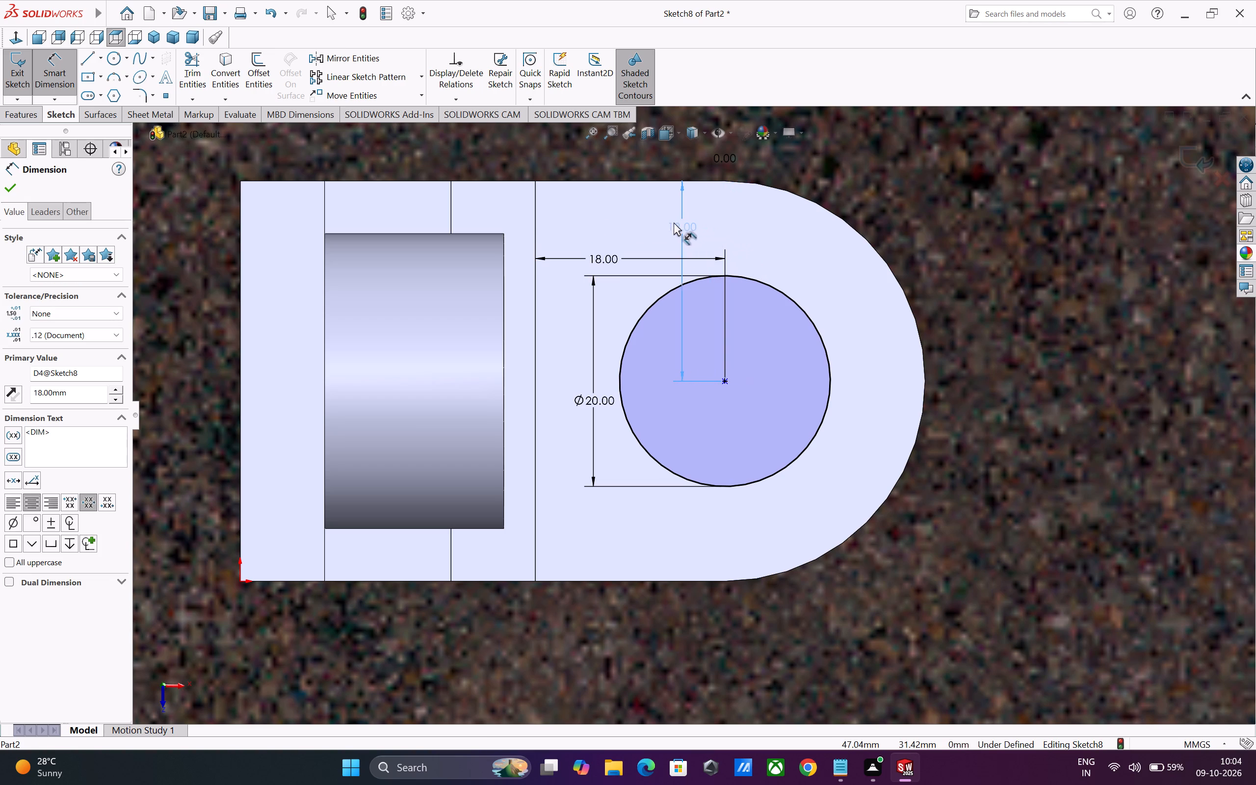
{"action": "left_click_drag", "start_coordinate": [674, 222], "coordinate": [675, 222]}
{"action": "left_click", "coordinate": [680, 228]}
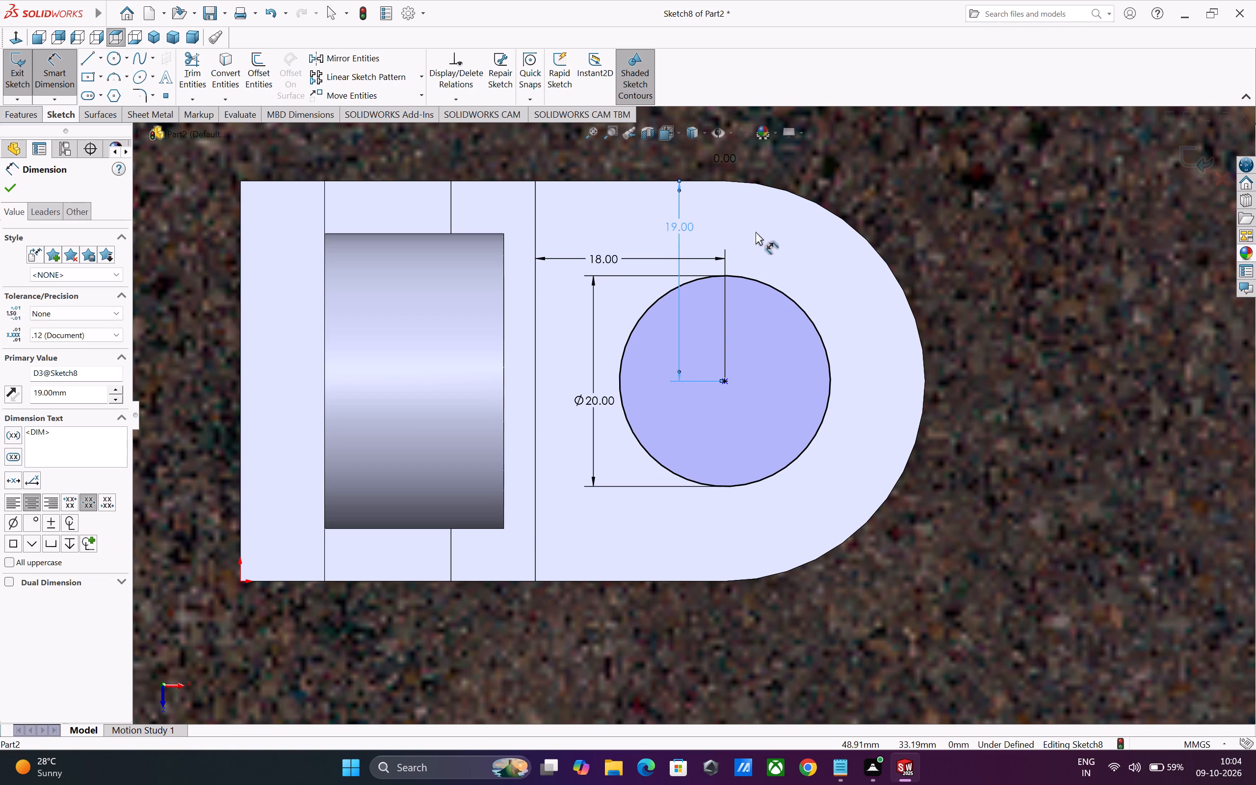
{"action": "left_click", "coordinate": [756, 232]}
{"action": "left_click_drag", "start_coordinate": [682, 227], "coordinate": [750, 239]}
{"action": "left_click", "coordinate": [810, 268]}
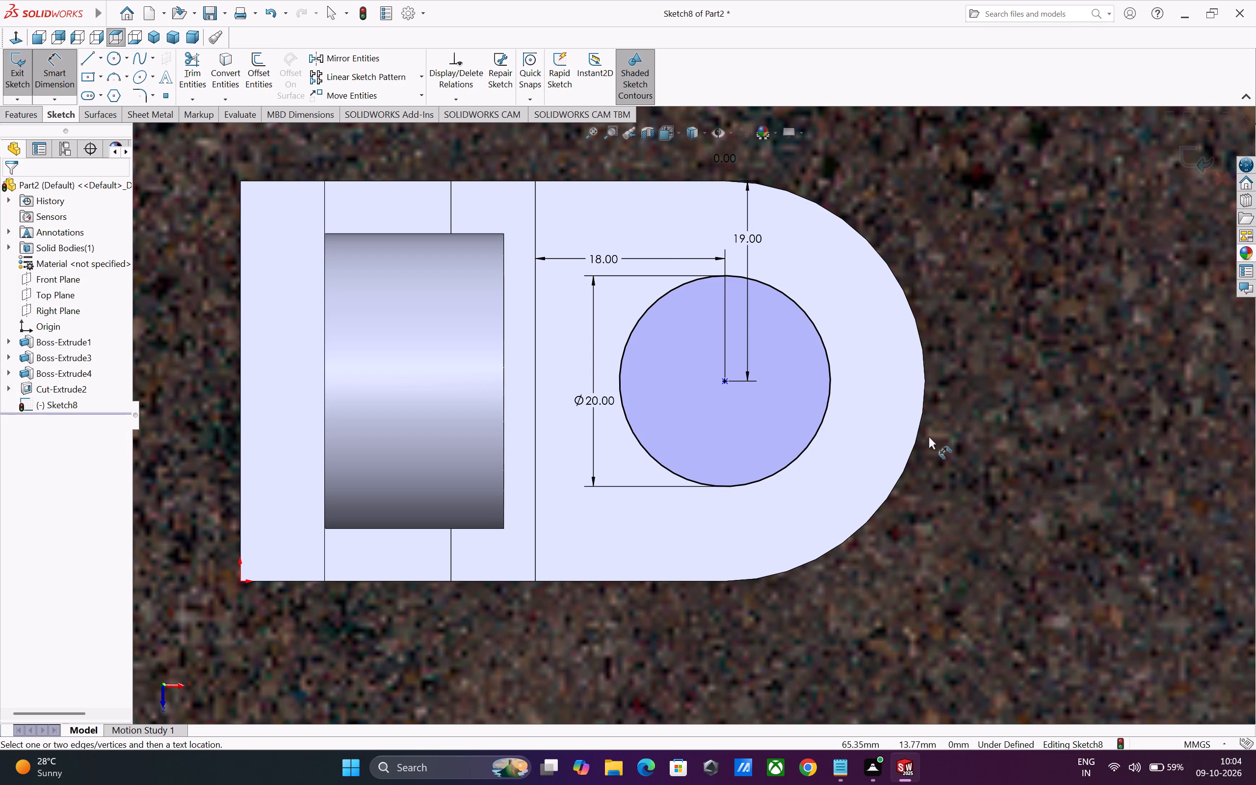
Delete the redundant 0.00 mm dimension beside the base's long edge and leave the dimension command.
{"action": "middle_click_drag", "start_coordinate": [962, 535], "coordinate": [951, 462]}
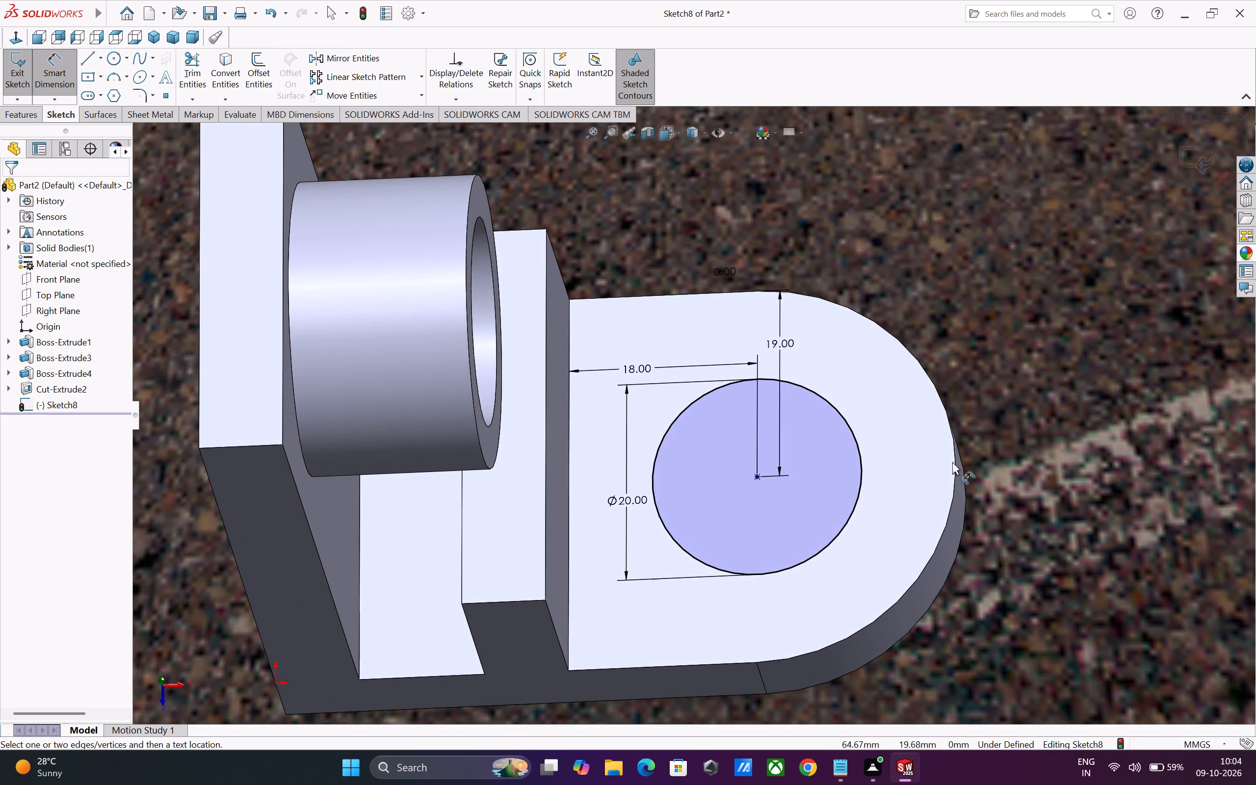
{"action": "left_click", "coordinate": [725, 268]}
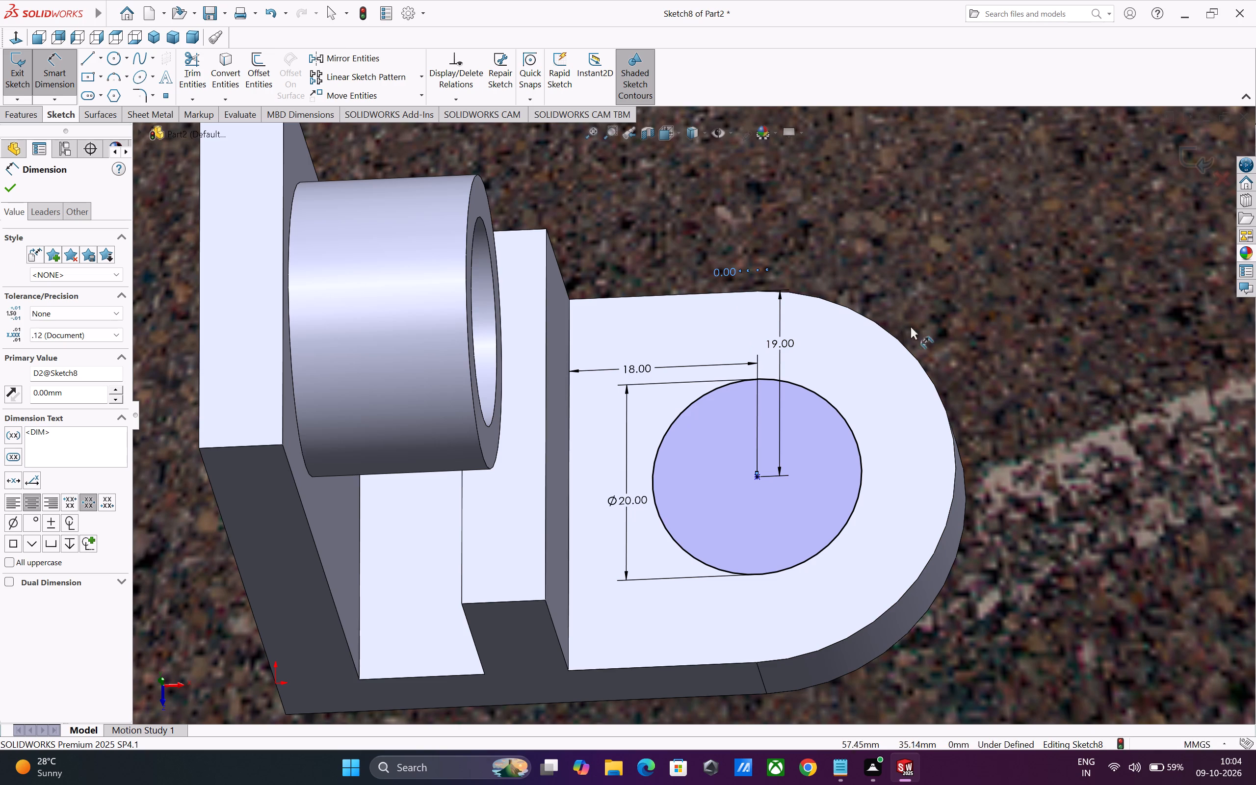
{"action": "key", "text": "Delete"}
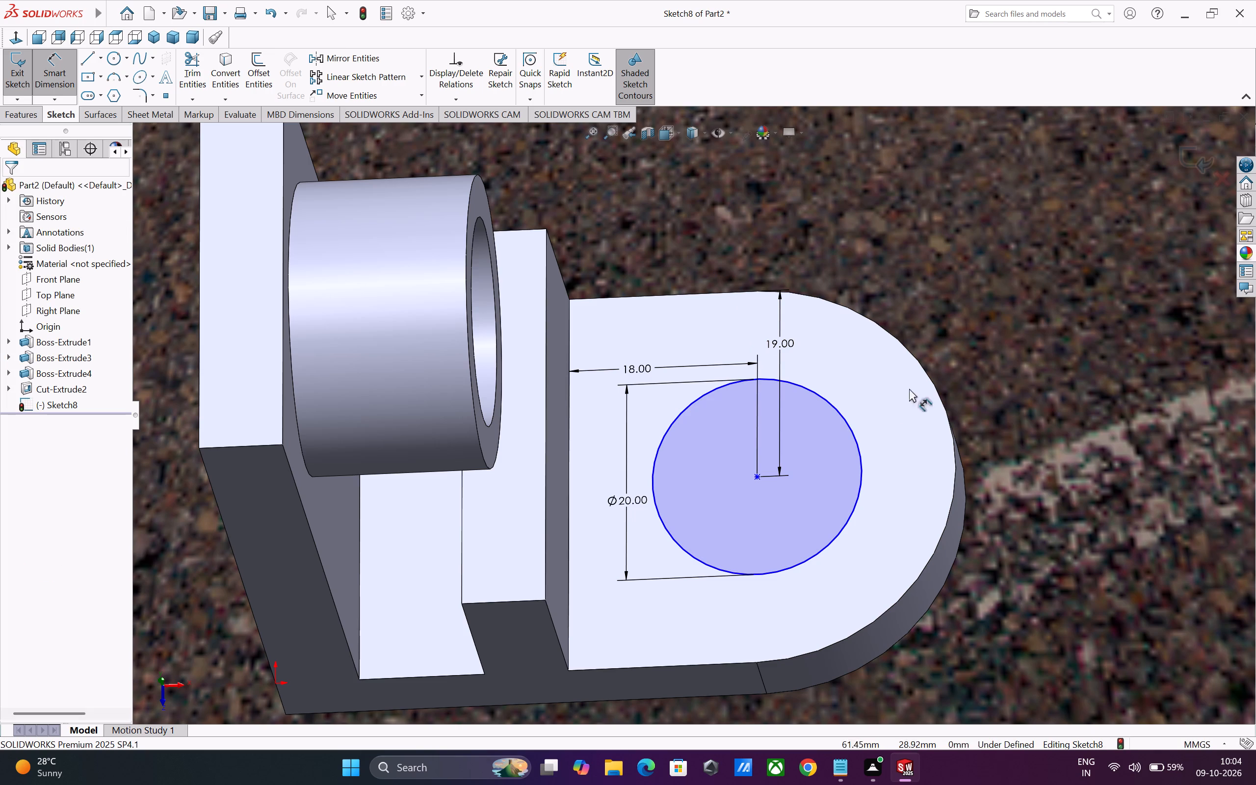
{"action": "key", "text": "Escape"}
Cut the 20 mm circle through the base with an Extruded Cut set to Through All.
{"action": "scroll", "coordinate": [848, 476], "scroll_direction": "up", "scroll_amount": 3}
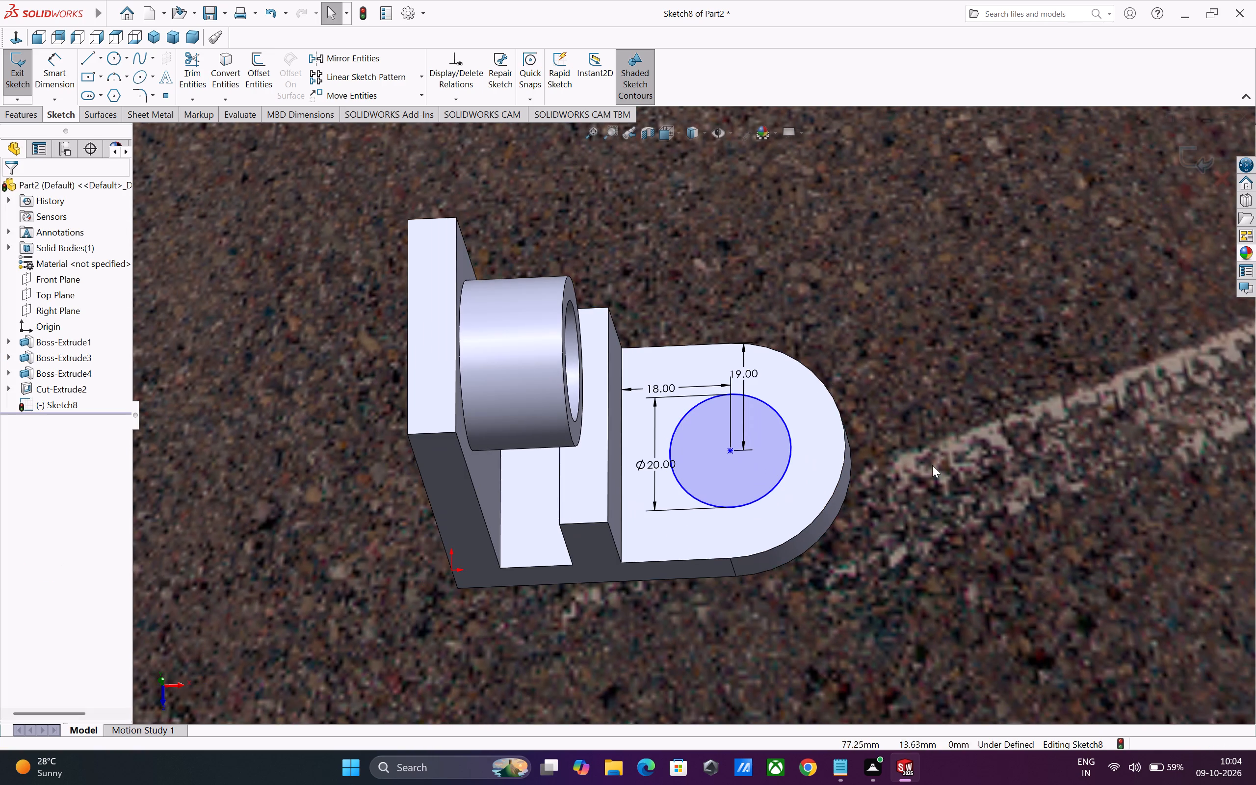
{"action": "middle_click_drag", "start_coordinate": [942, 471], "coordinate": [957, 538]}
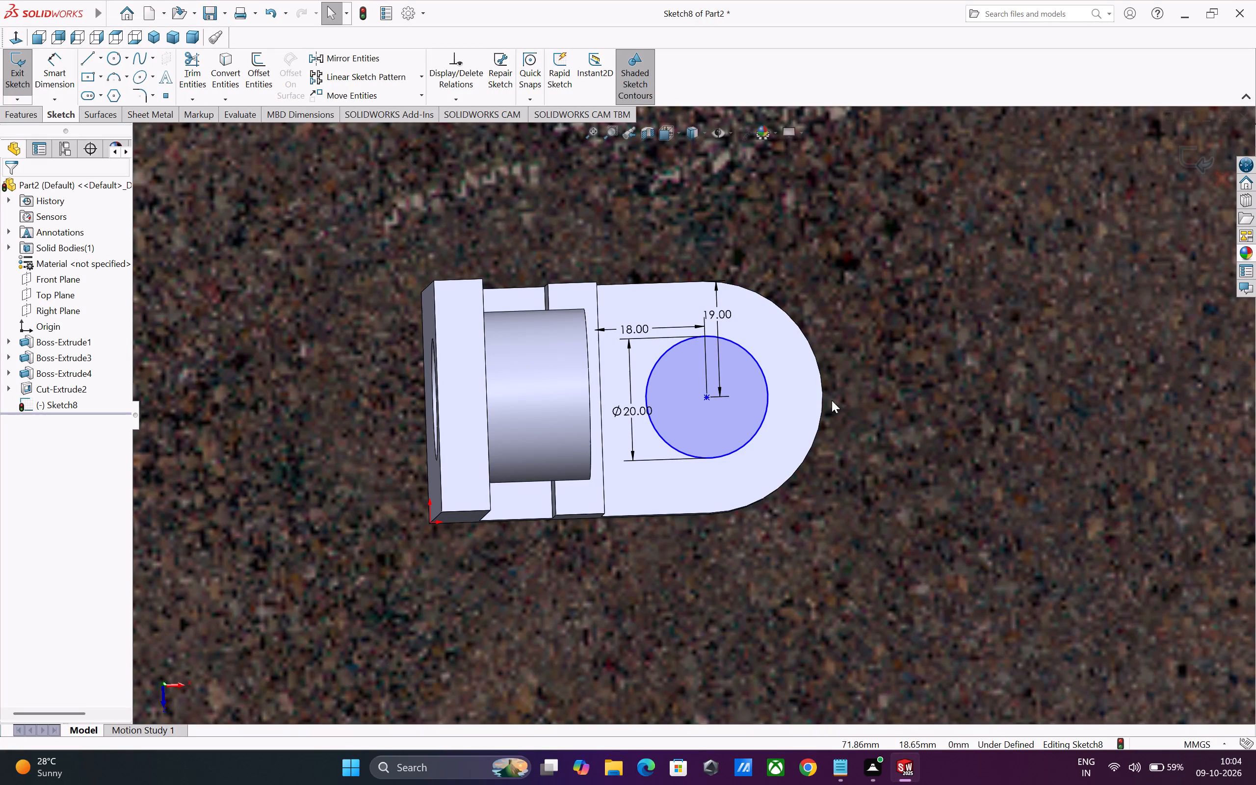
{"action": "left_click", "coordinate": [15, 119]}
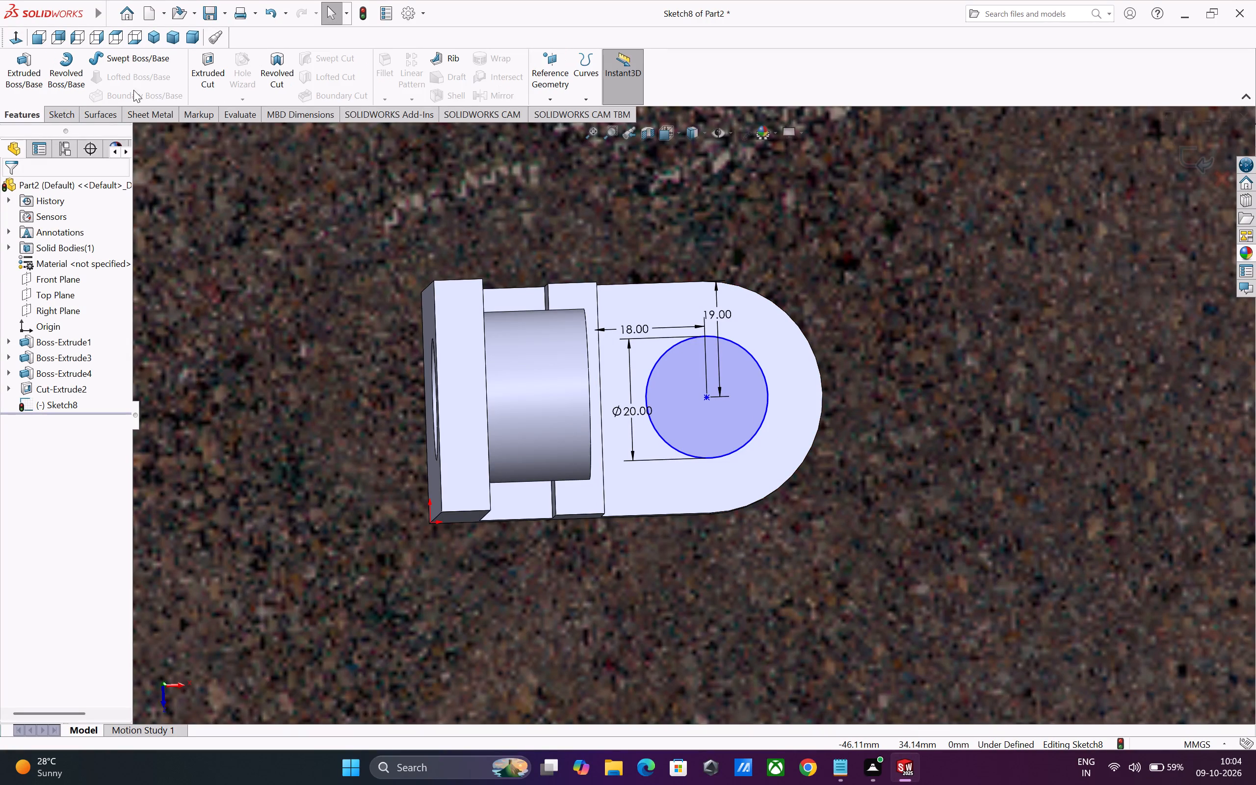
{"action": "left_click", "coordinate": [207, 78]}
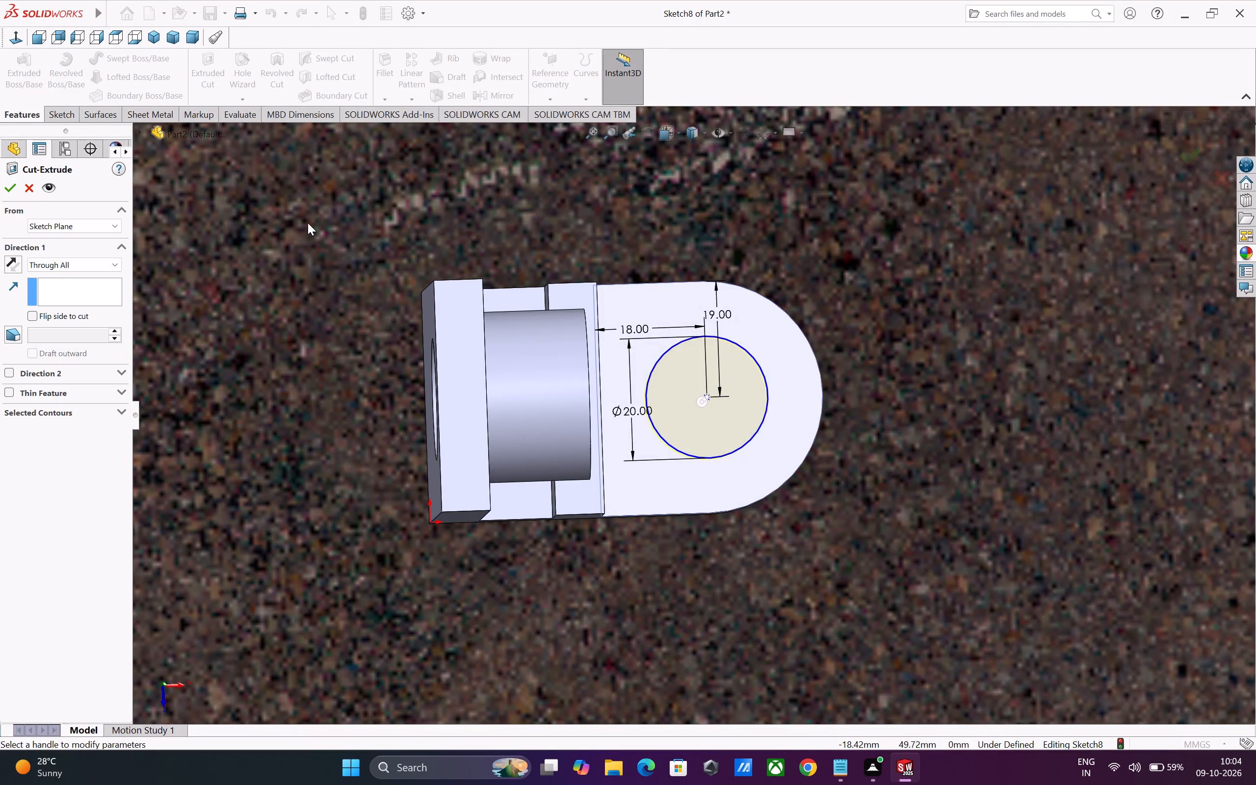
{"action": "middle_click_drag", "start_coordinate": [281, 536], "coordinate": [173, 363]}
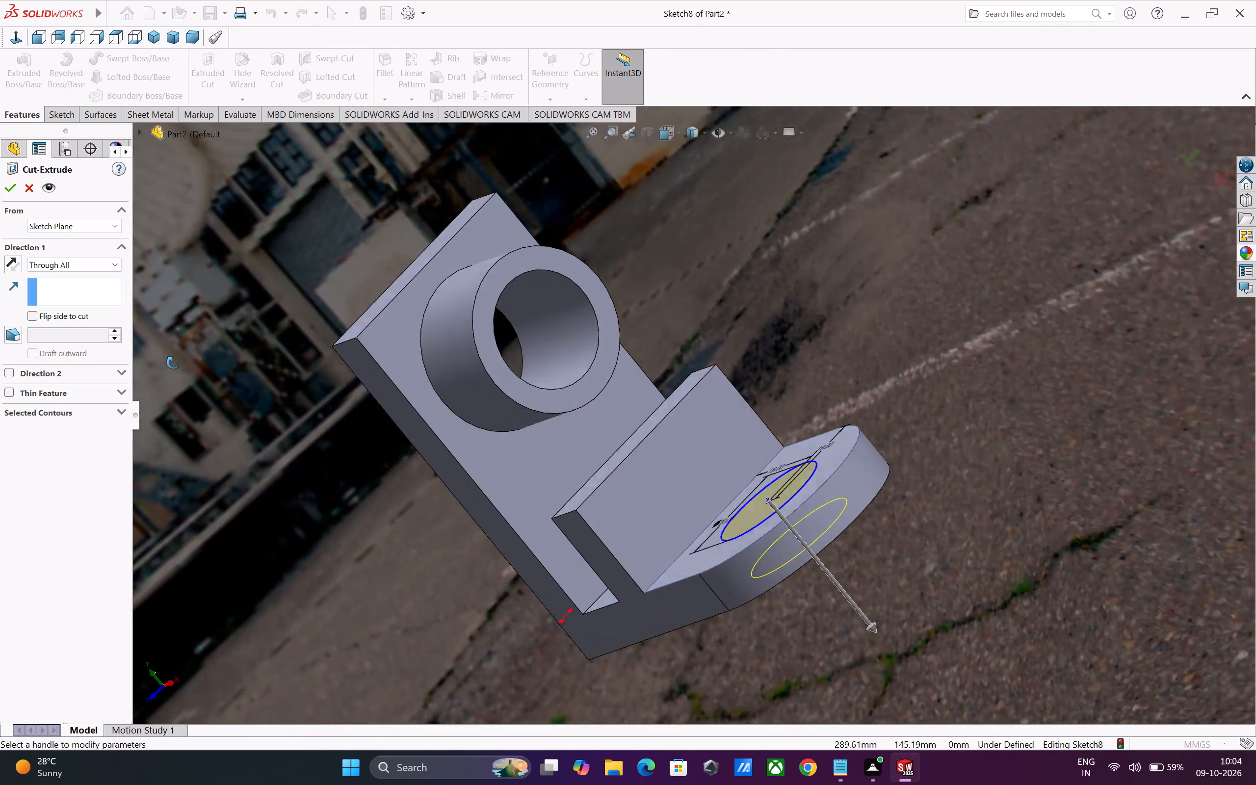
{"action": "middle_click_drag", "start_coordinate": [173, 363], "coordinate": [304, 400]}
{"action": "left_click", "coordinate": [7, 188]}
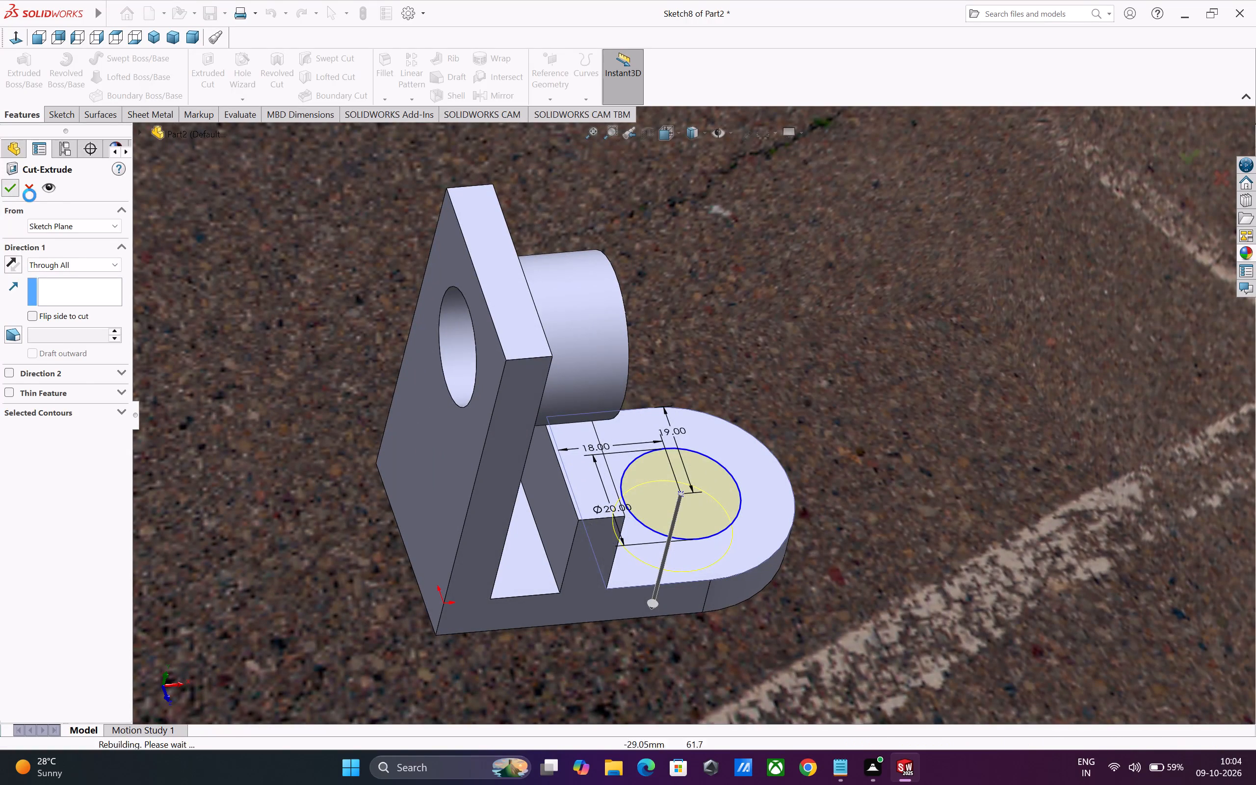
{"action": "left_click", "coordinate": [316, 433]}
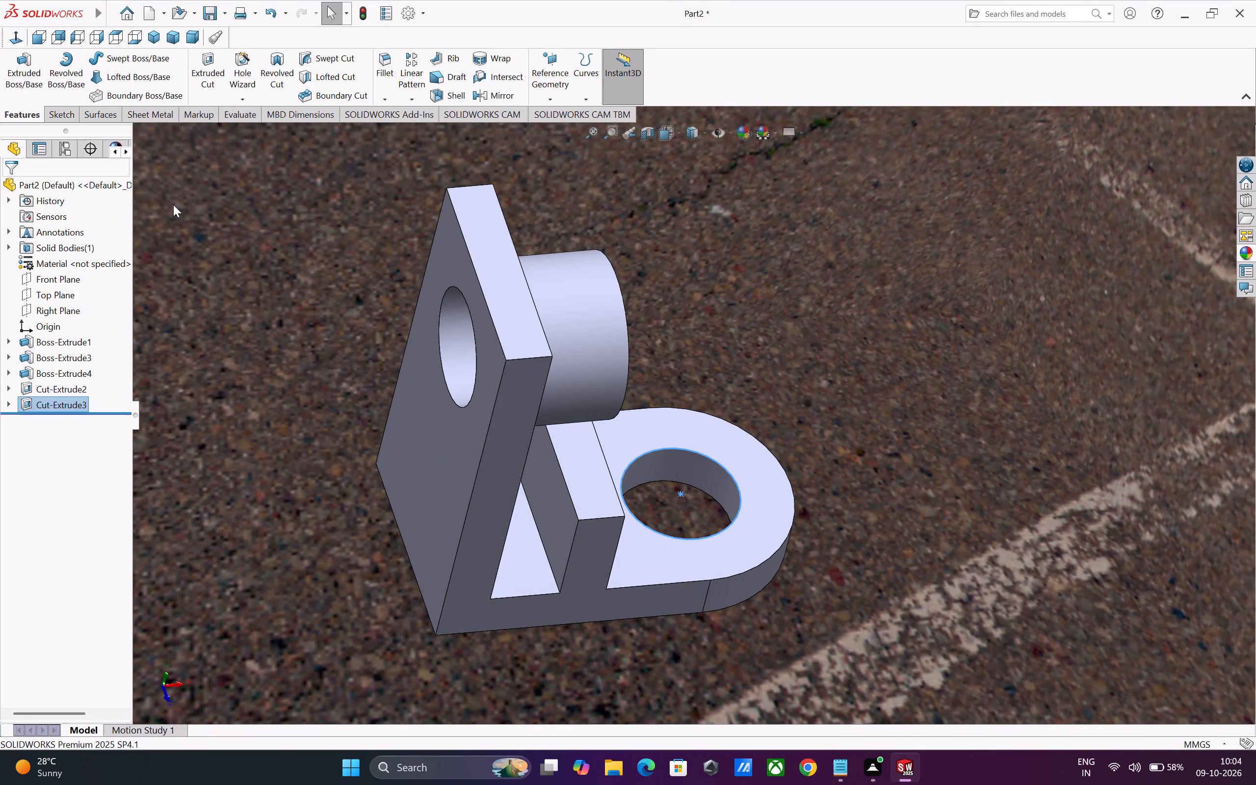
Delete the Urban 5 Background scene from the part's display settings.
{"action": "left_click", "coordinate": [109, 140]}
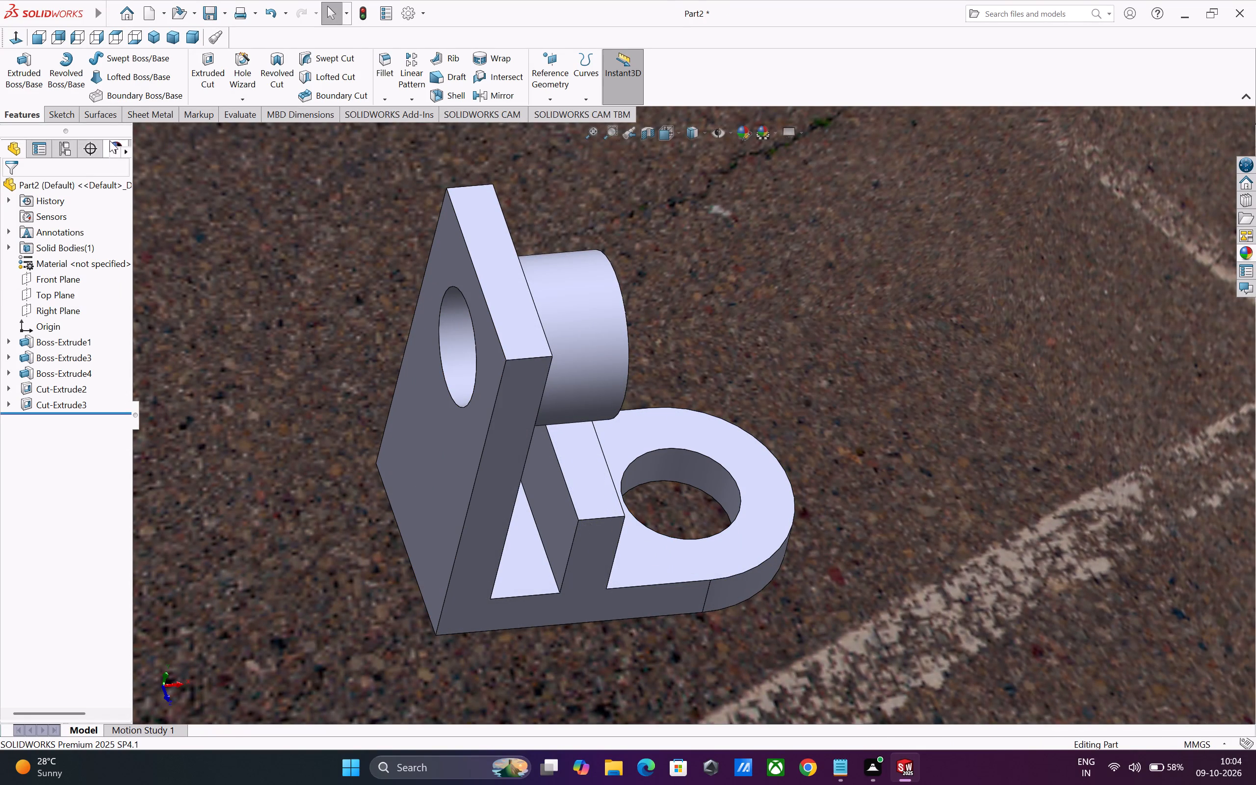
{"action": "left_click", "coordinate": [109, 143]}
{"action": "double_click", "coordinate": [105, 143]}
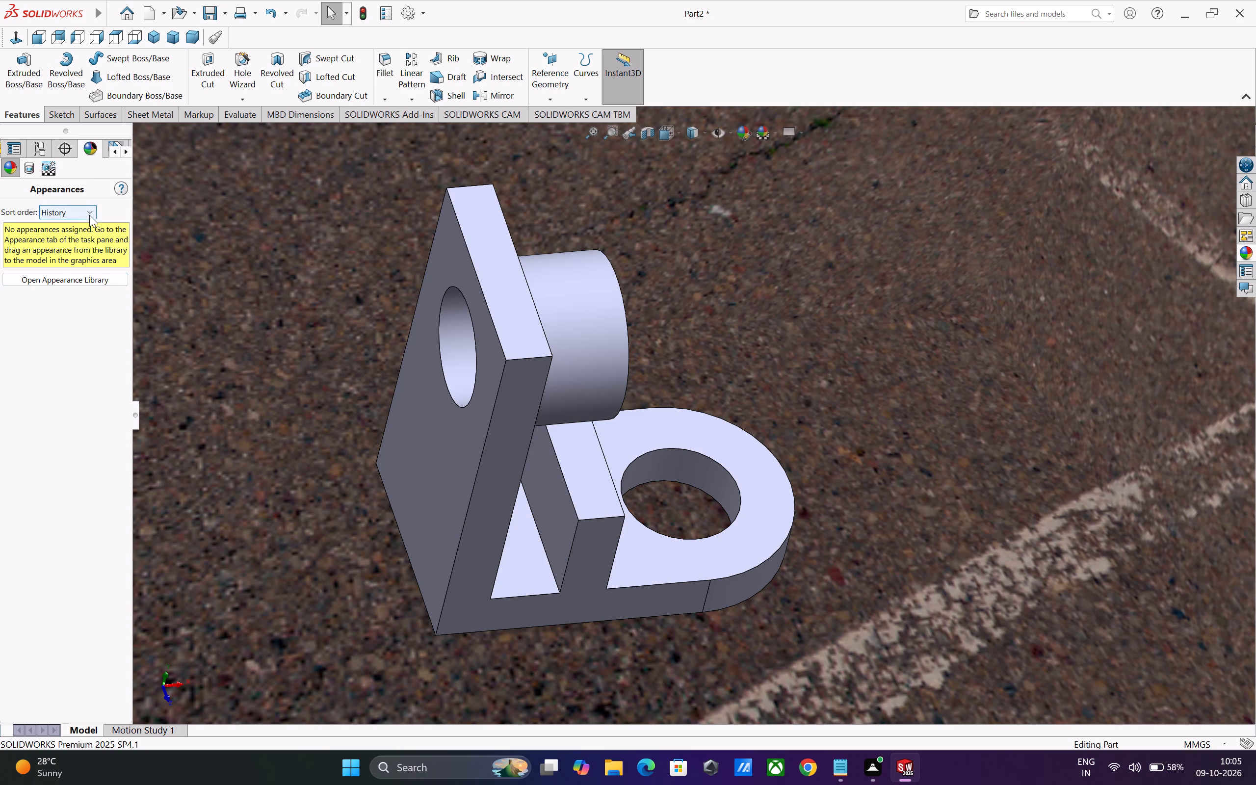
{"action": "left_click", "coordinate": [46, 170]}
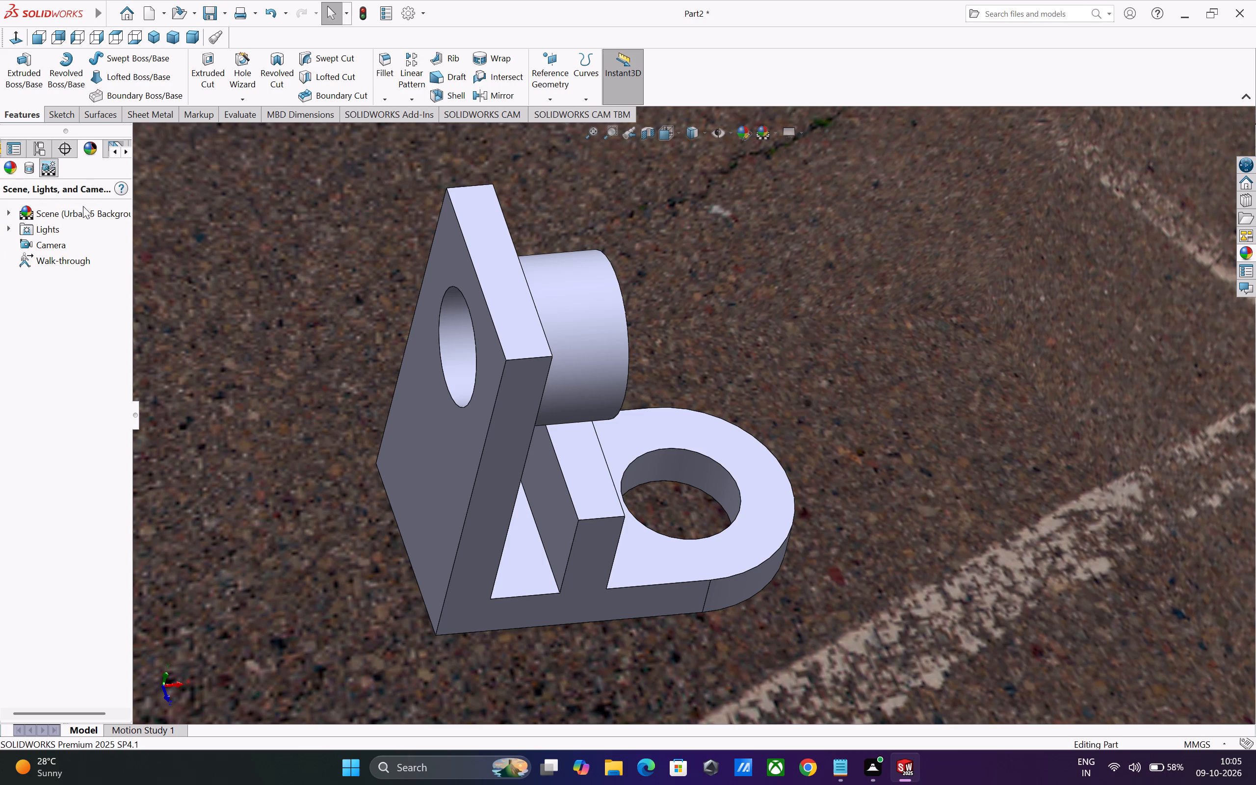
{"action": "left_click", "coordinate": [72, 211]}
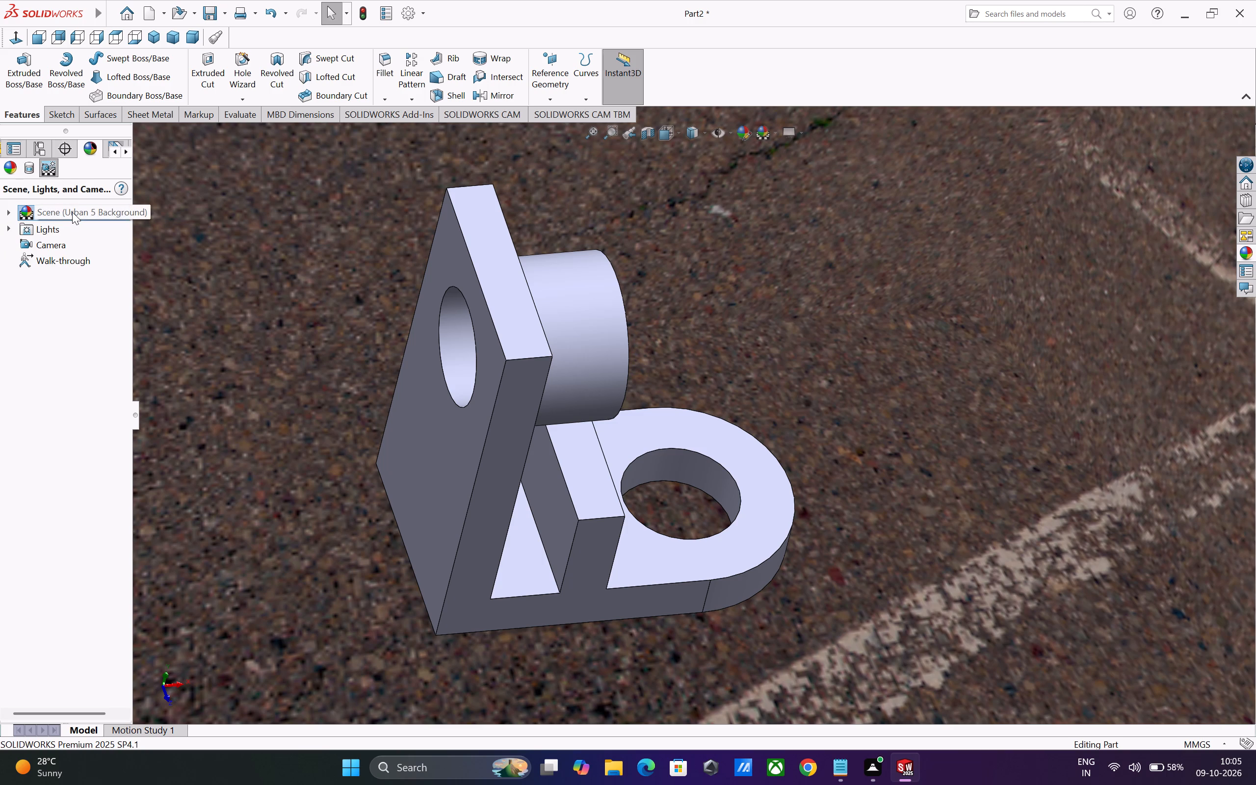
{"action": "right_click", "coordinate": [72, 212]}
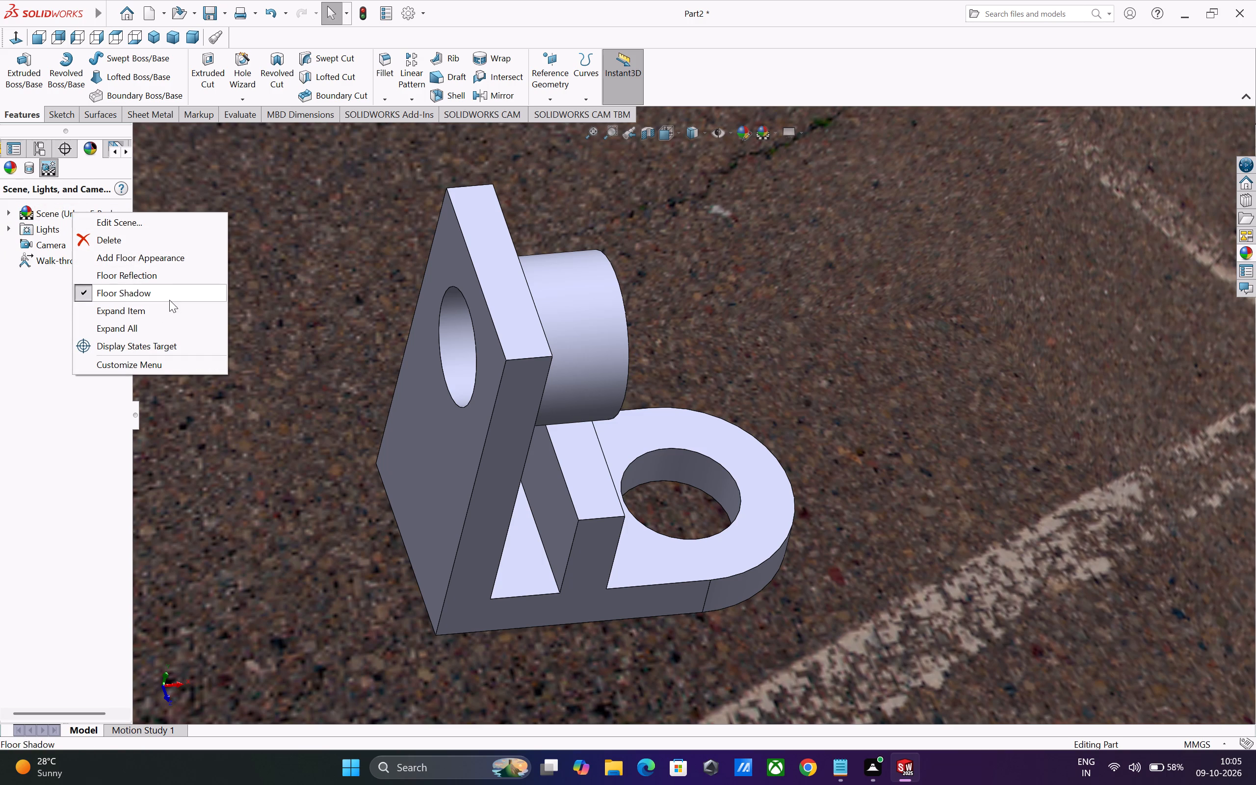
{"action": "left_click", "coordinate": [138, 238]}
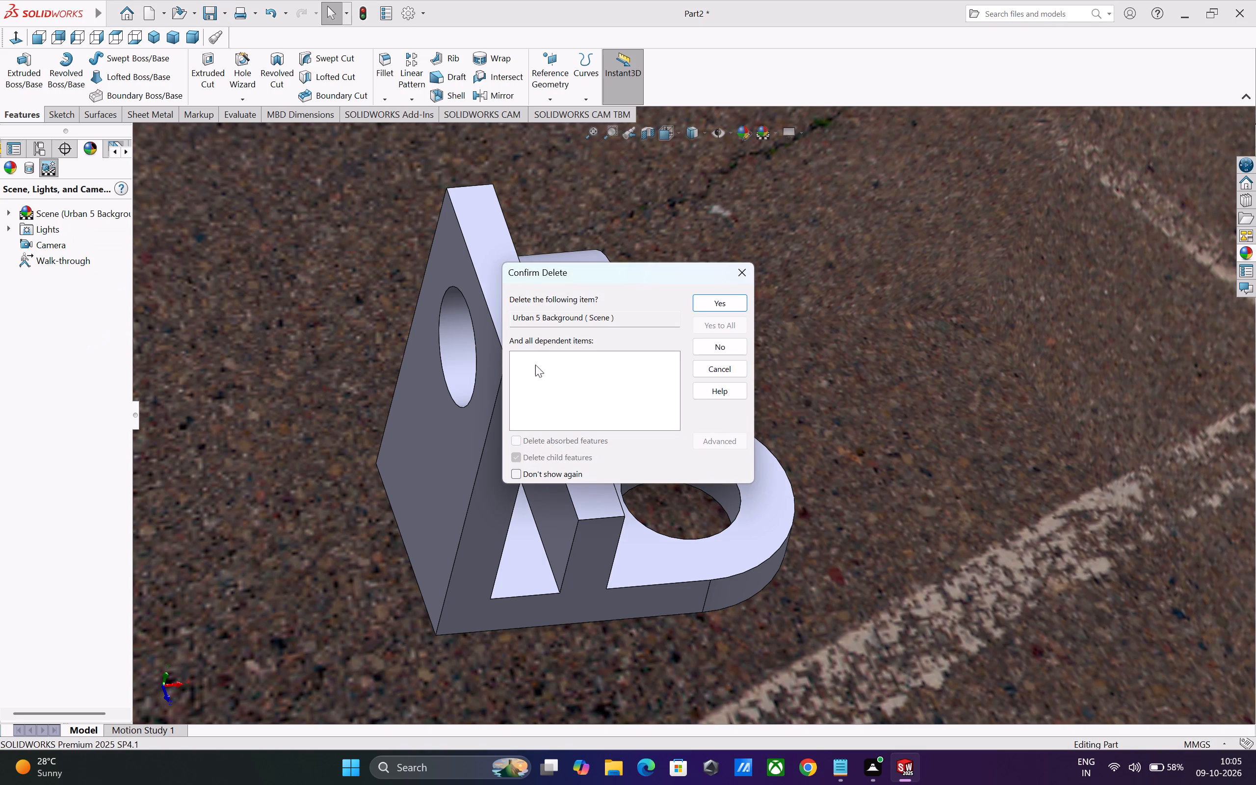
{"action": "left_click", "coordinate": [724, 300]}
{"action": "scroll", "coordinate": [439, 454], "scroll_direction": "up", "scroll_amount": 2}
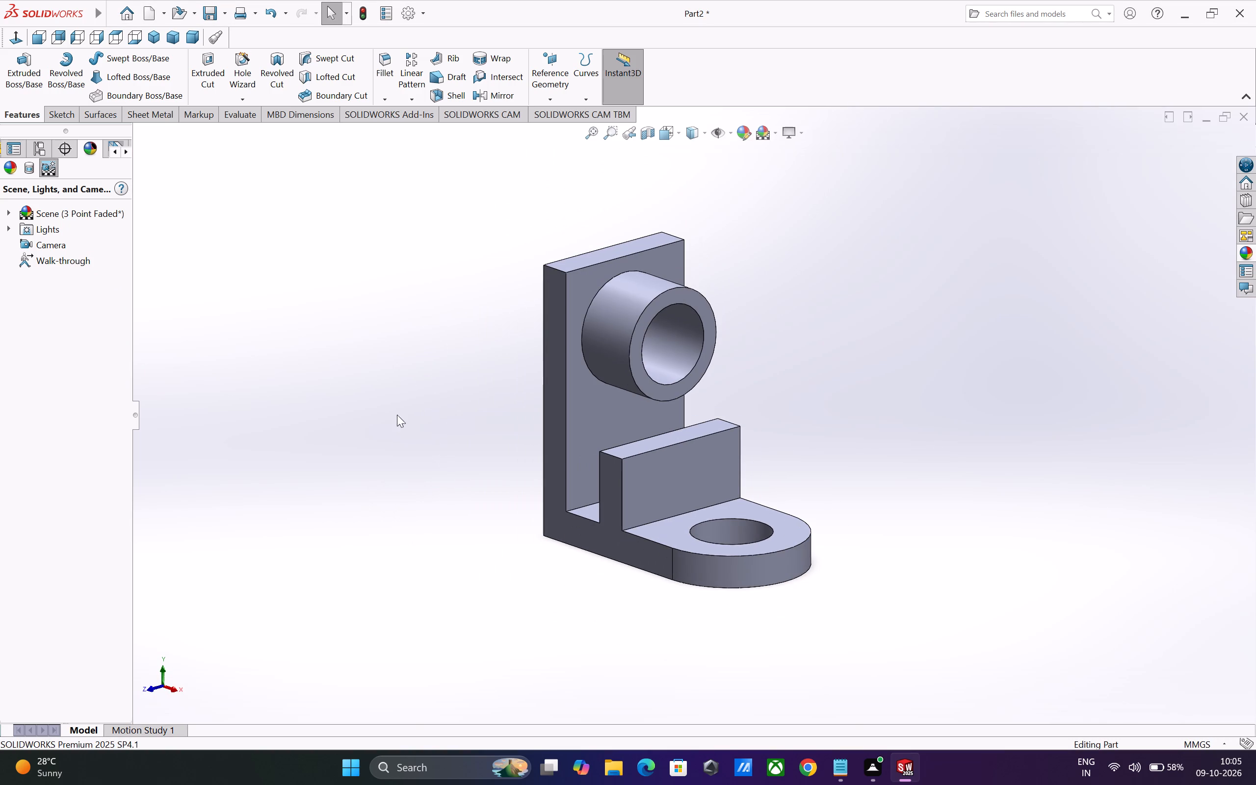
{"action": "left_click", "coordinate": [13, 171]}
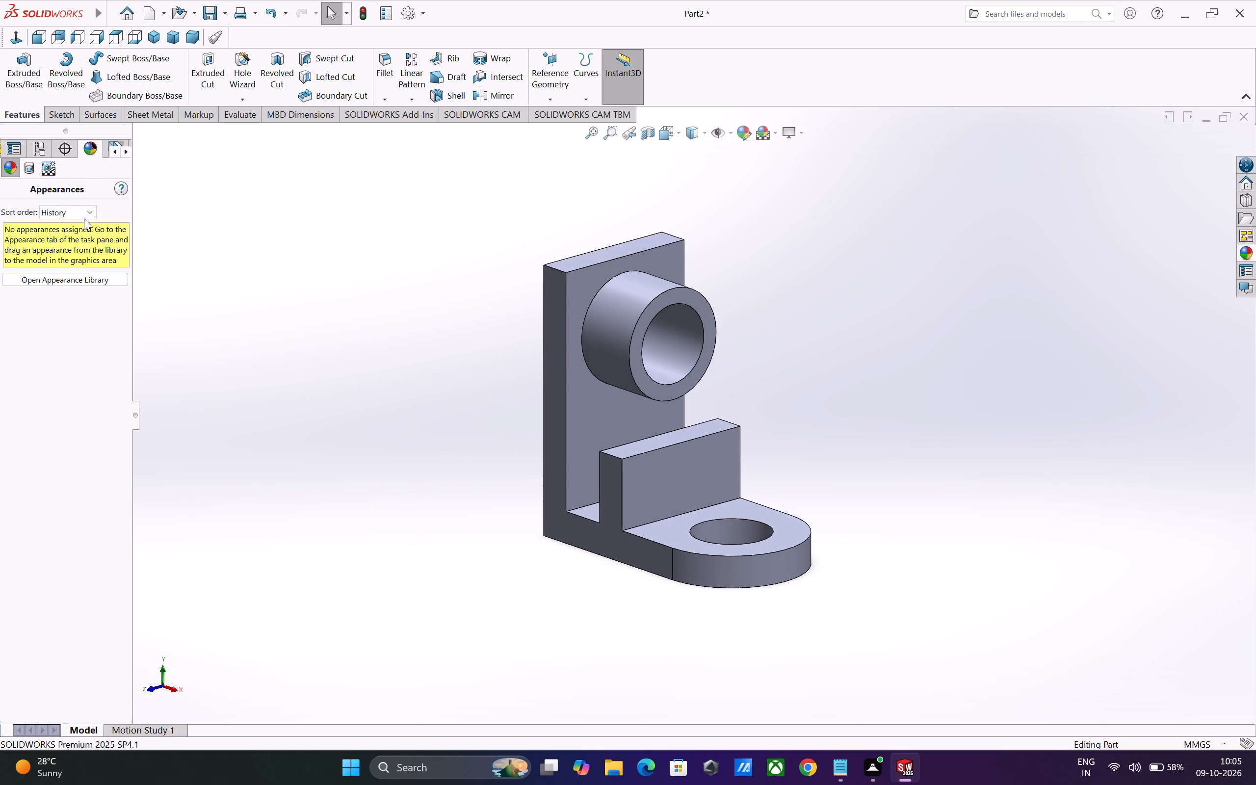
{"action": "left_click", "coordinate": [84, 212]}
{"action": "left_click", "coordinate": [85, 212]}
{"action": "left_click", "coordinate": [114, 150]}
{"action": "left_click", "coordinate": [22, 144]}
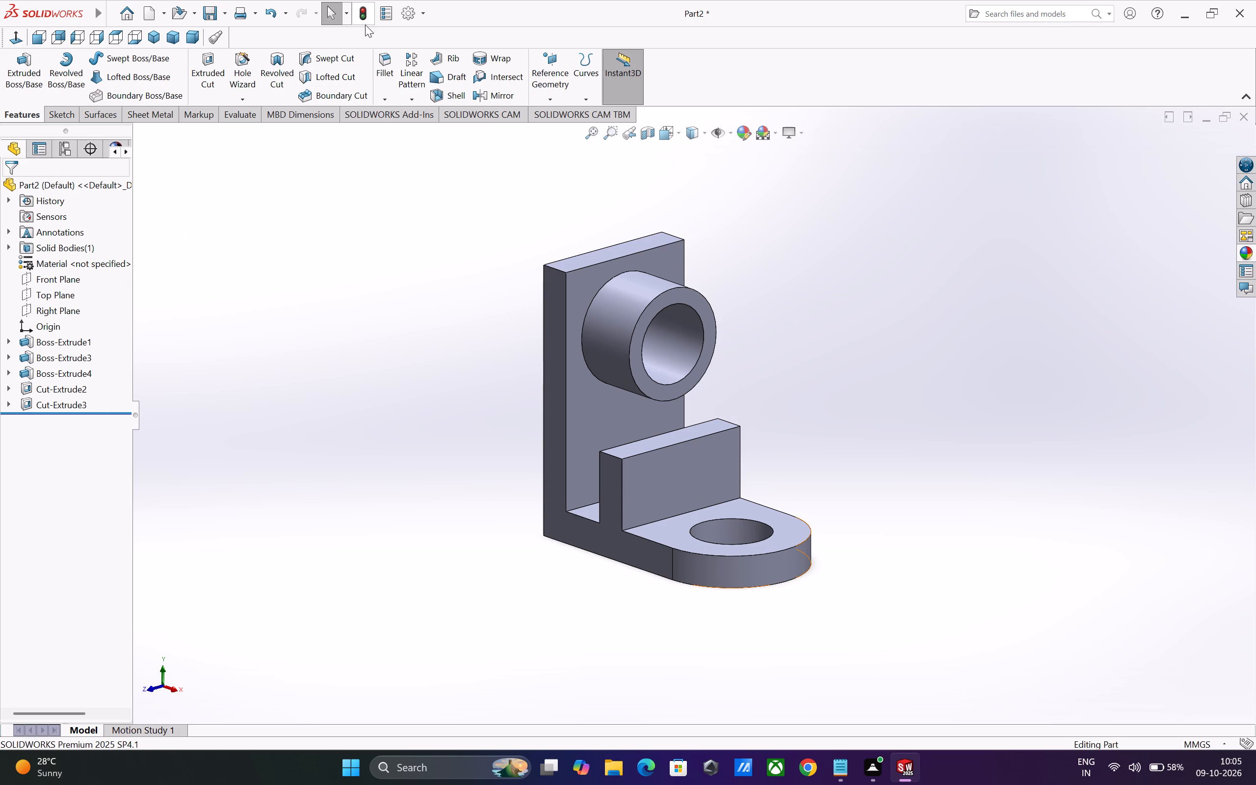
Fillet the circular edge where the boss meets the tall upright with a 2 mm radius.
{"action": "left_click", "coordinate": [386, 70]}
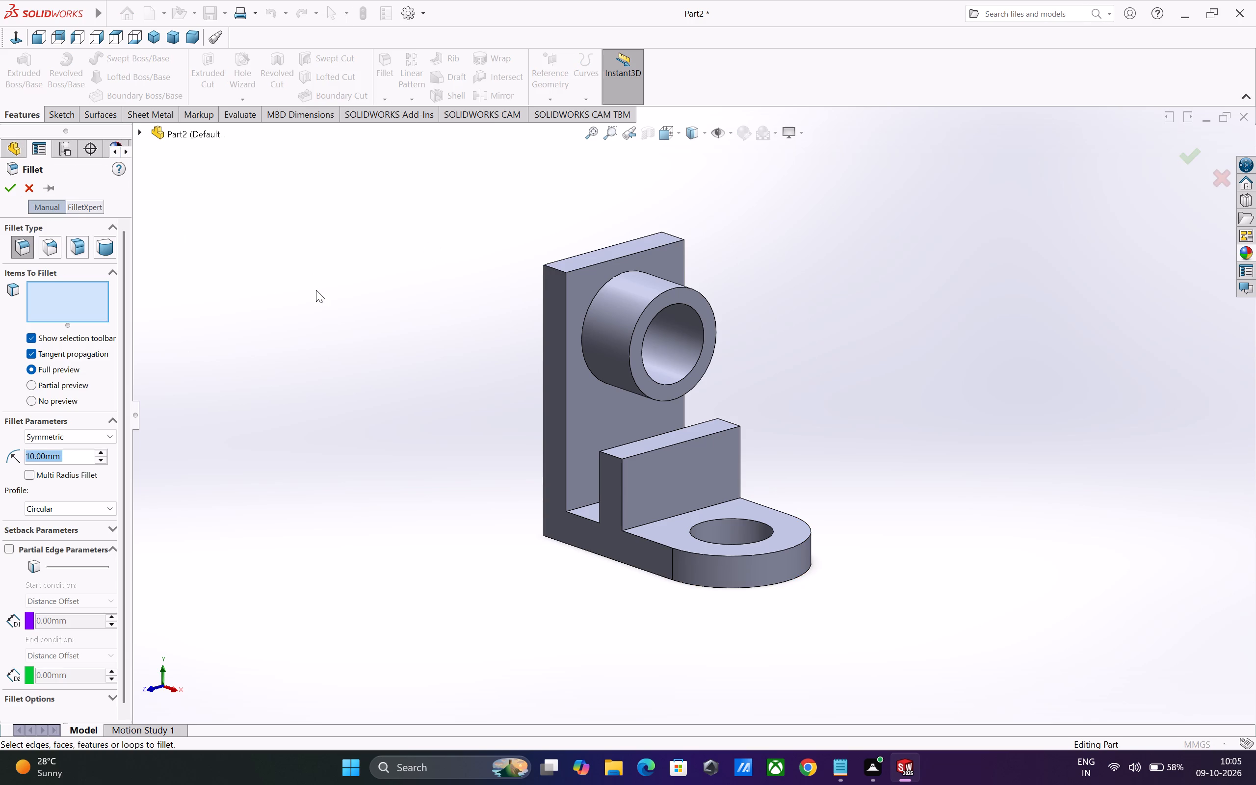
{"action": "key", "text": "1"}
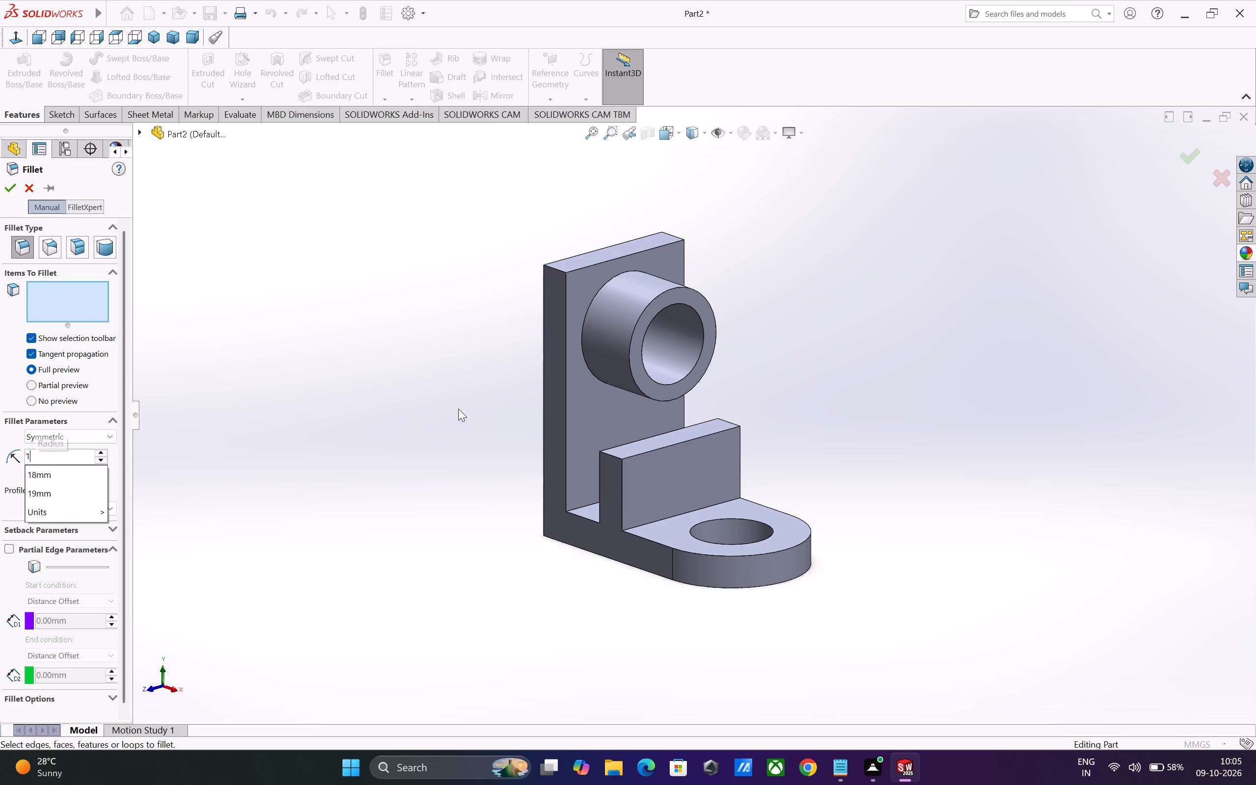
{"action": "key", "text": "Return"}
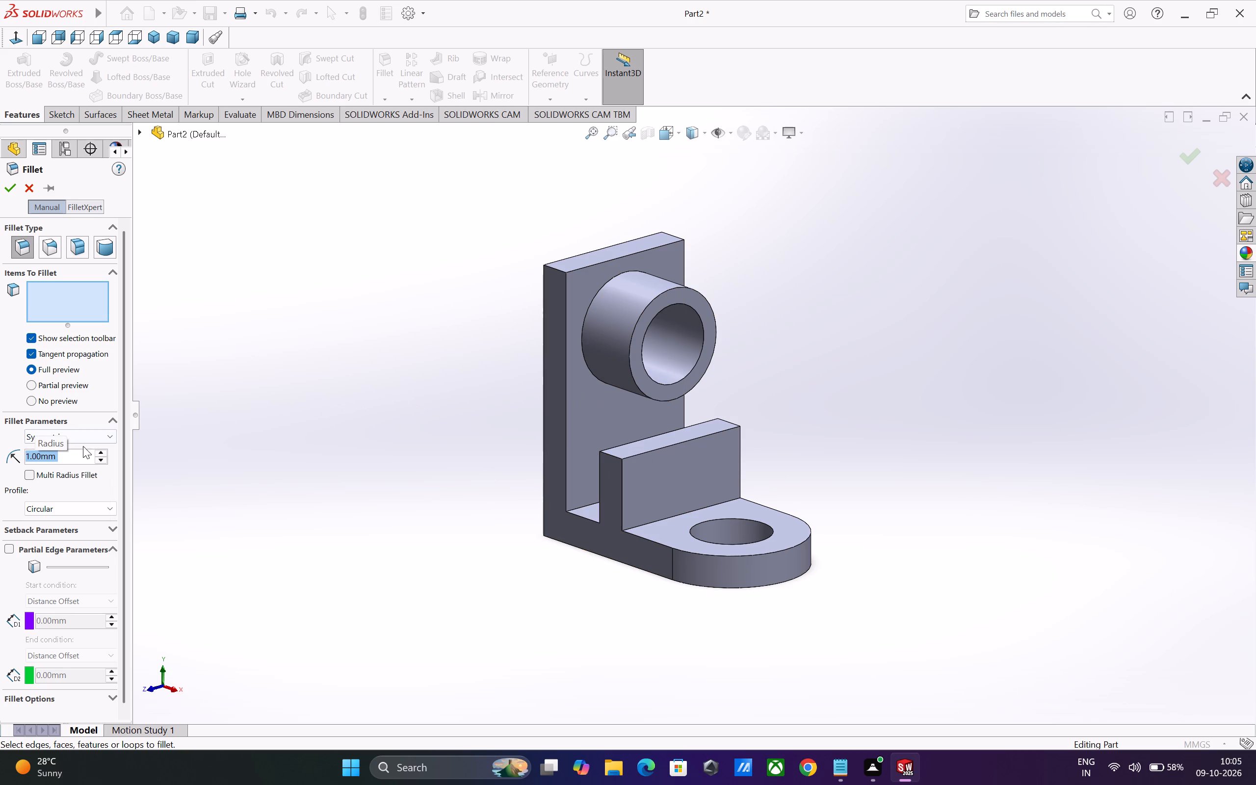
{"action": "key", "text": "2"}
{"action": "key", "text": "Return"}
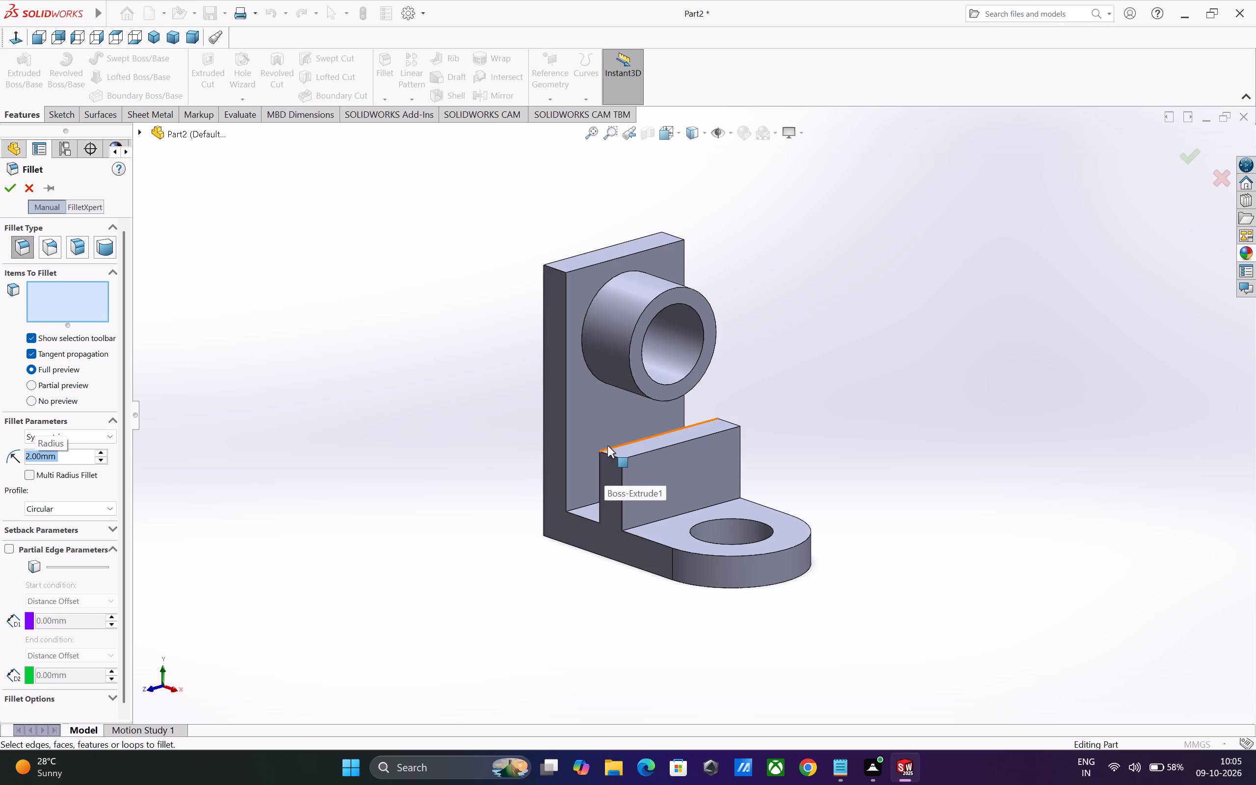
{"action": "left_click", "coordinate": [587, 365]}
{"action": "left_click", "coordinate": [9, 193]}
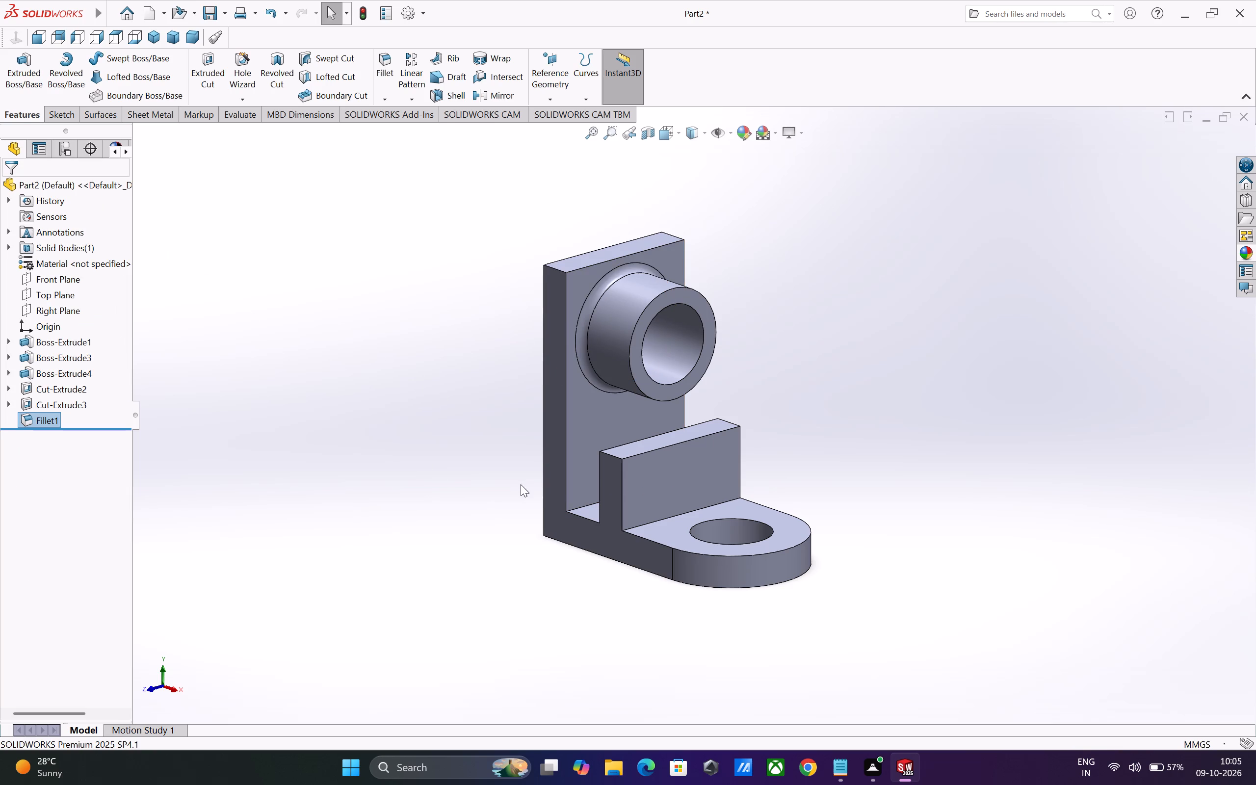
{"action": "middle_click_drag", "start_coordinate": [445, 486], "coordinate": [549, 530]}
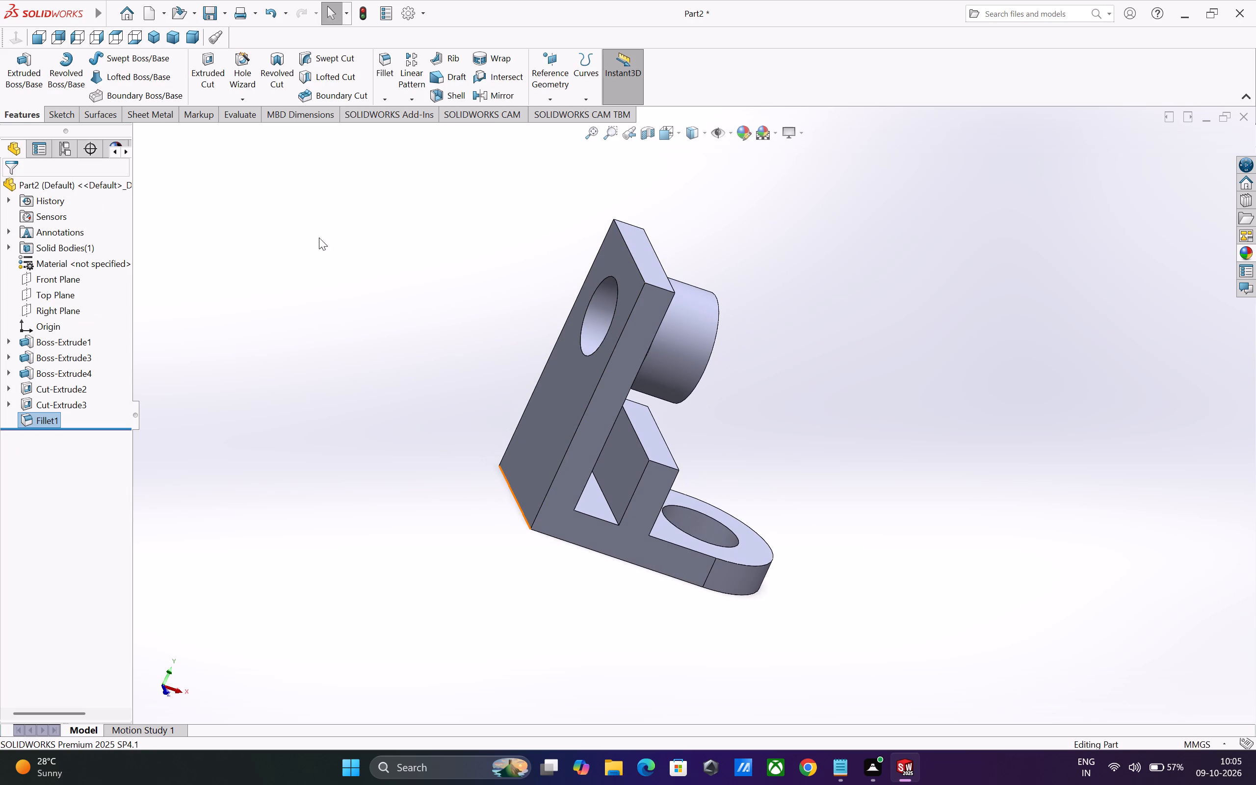
Fillet the circular edge of the bore on the tall upright's rear face with a 1 mm radius.
{"action": "left_click", "coordinate": [389, 71]}
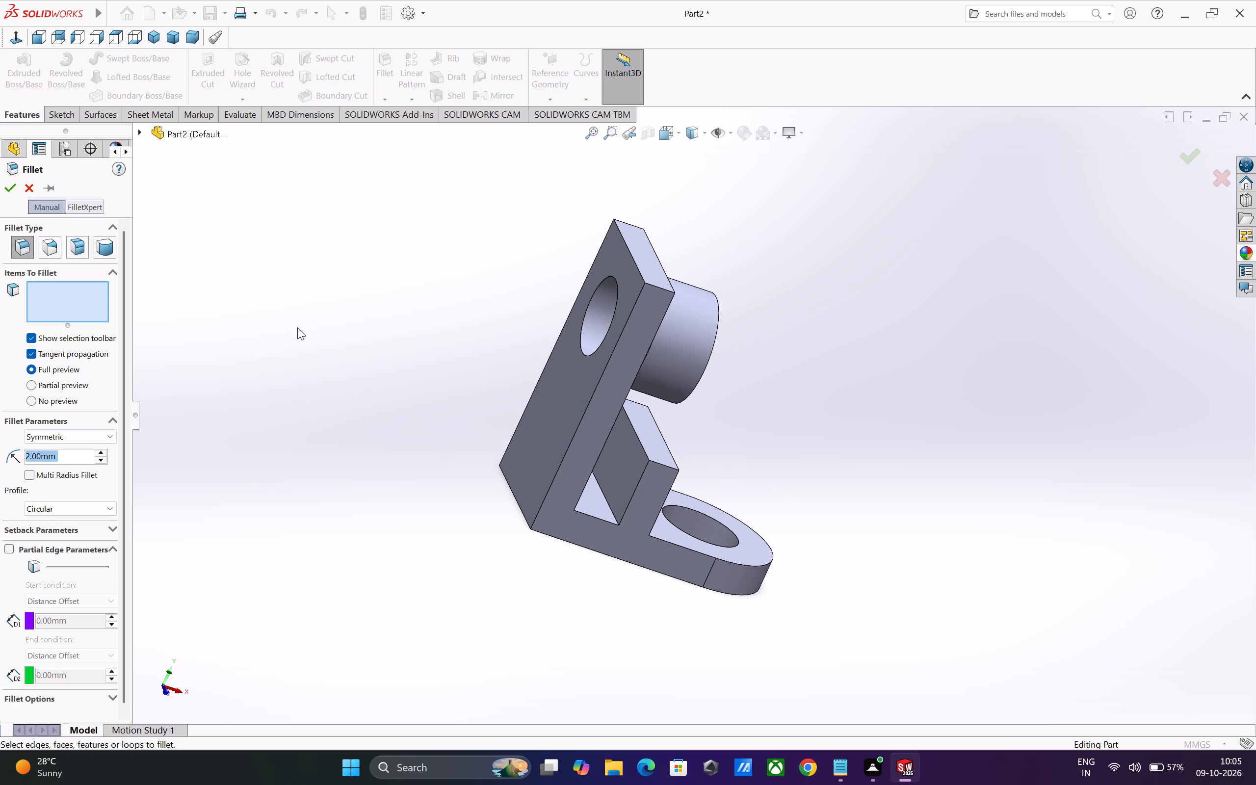
{"action": "key", "text": "1"}
{"action": "key", "text": "Return"}
{"action": "left_click", "coordinate": [583, 352]}
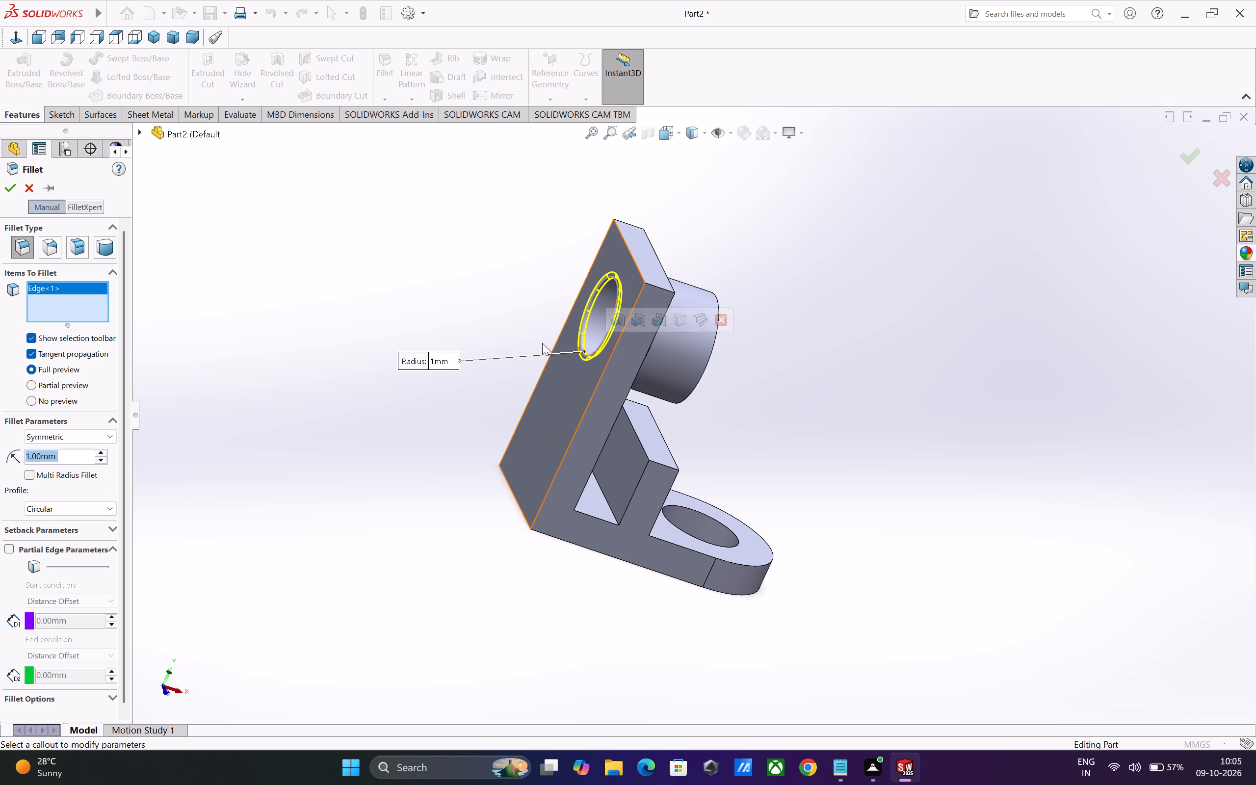
{"action": "left_click", "coordinate": [10, 188]}
Fillet the outer circular edge at the boss's free end with a 1 mm radius.
{"action": "middle_click_drag", "start_coordinate": [376, 399], "coordinate": [331, 379]}
{"action": "scroll", "coordinate": [375, 398], "scroll_direction": "up", "scroll_amount": 1}
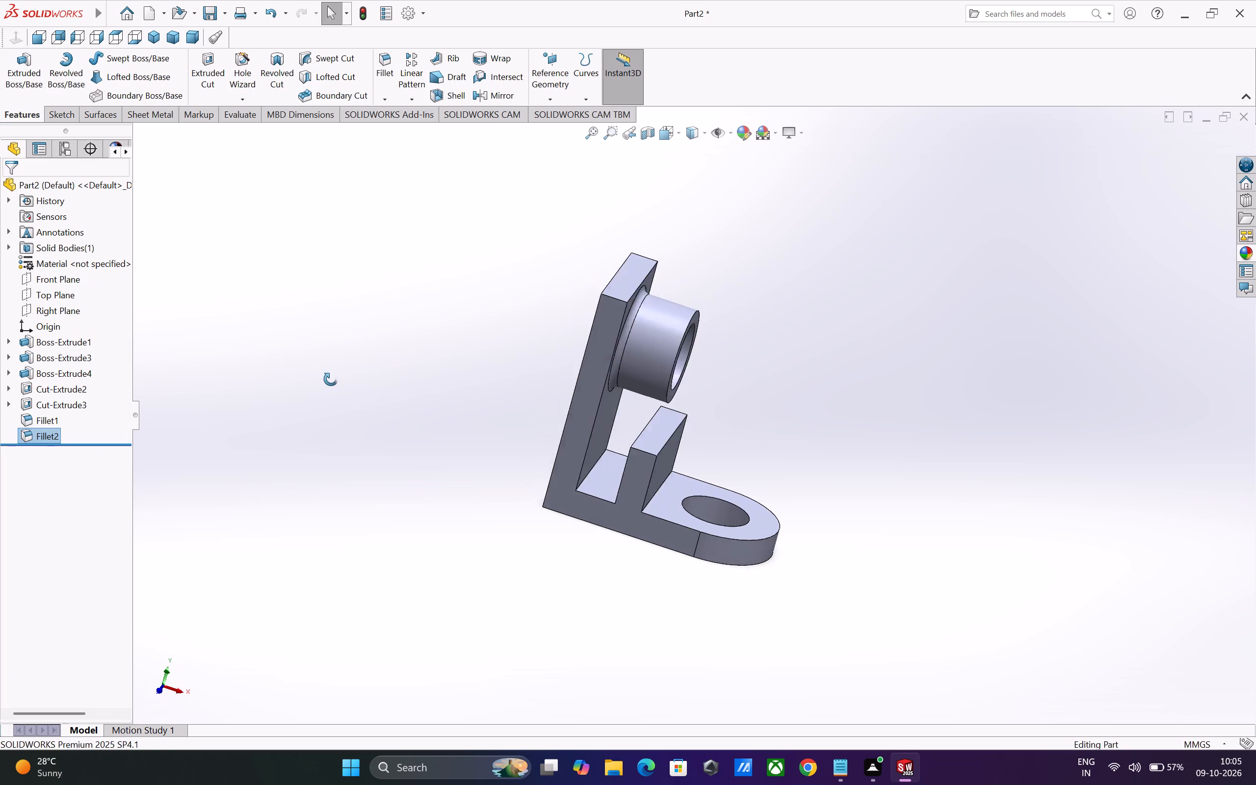
{"action": "middle_click_drag", "start_coordinate": [331, 379], "coordinate": [246, 340]}
{"action": "left_click", "coordinate": [384, 74]}
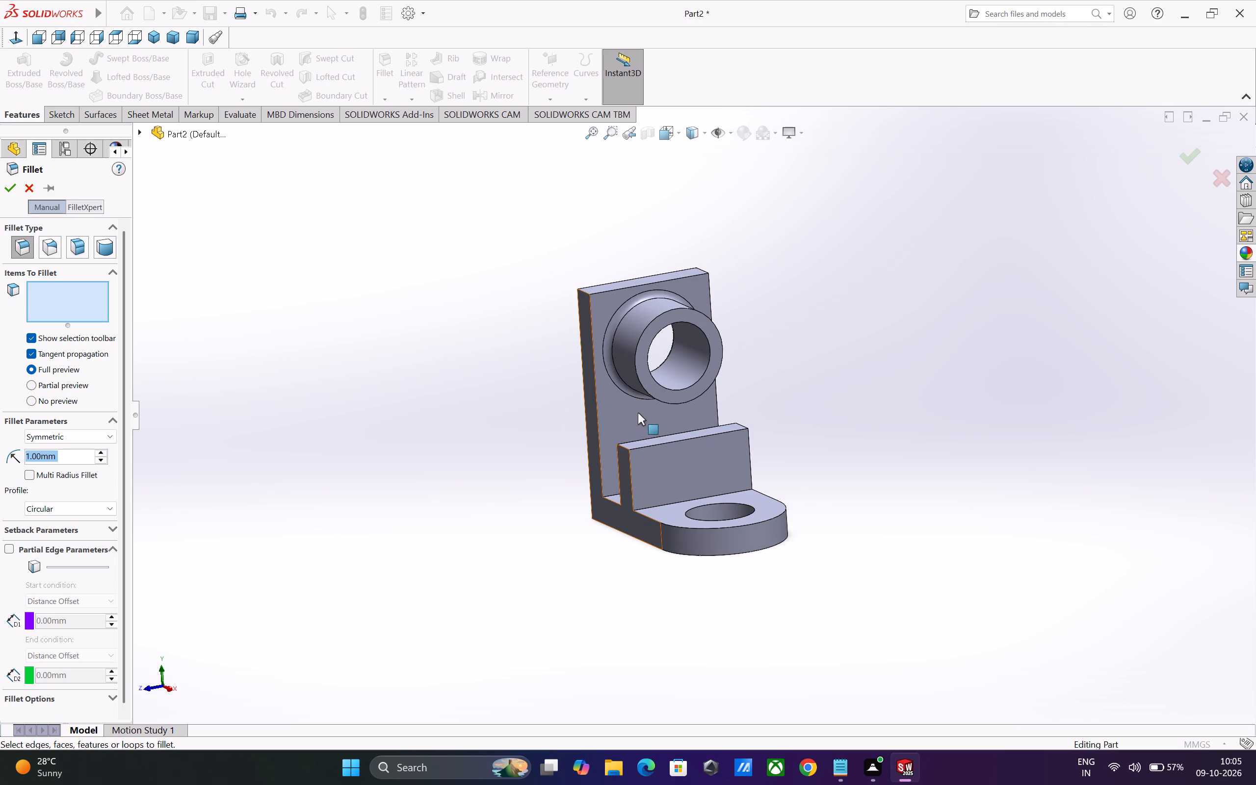
{"action": "left_click", "coordinate": [645, 388]}
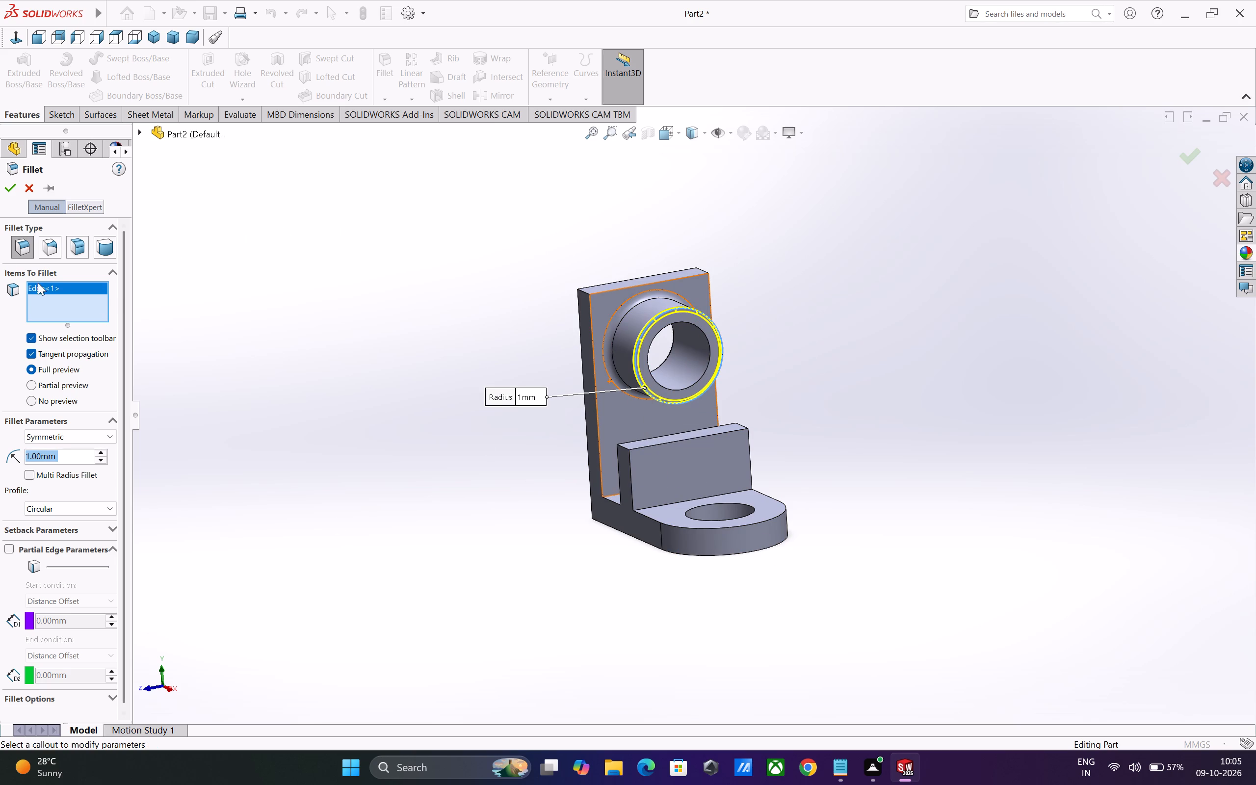
{"action": "left_click", "coordinate": [9, 184]}
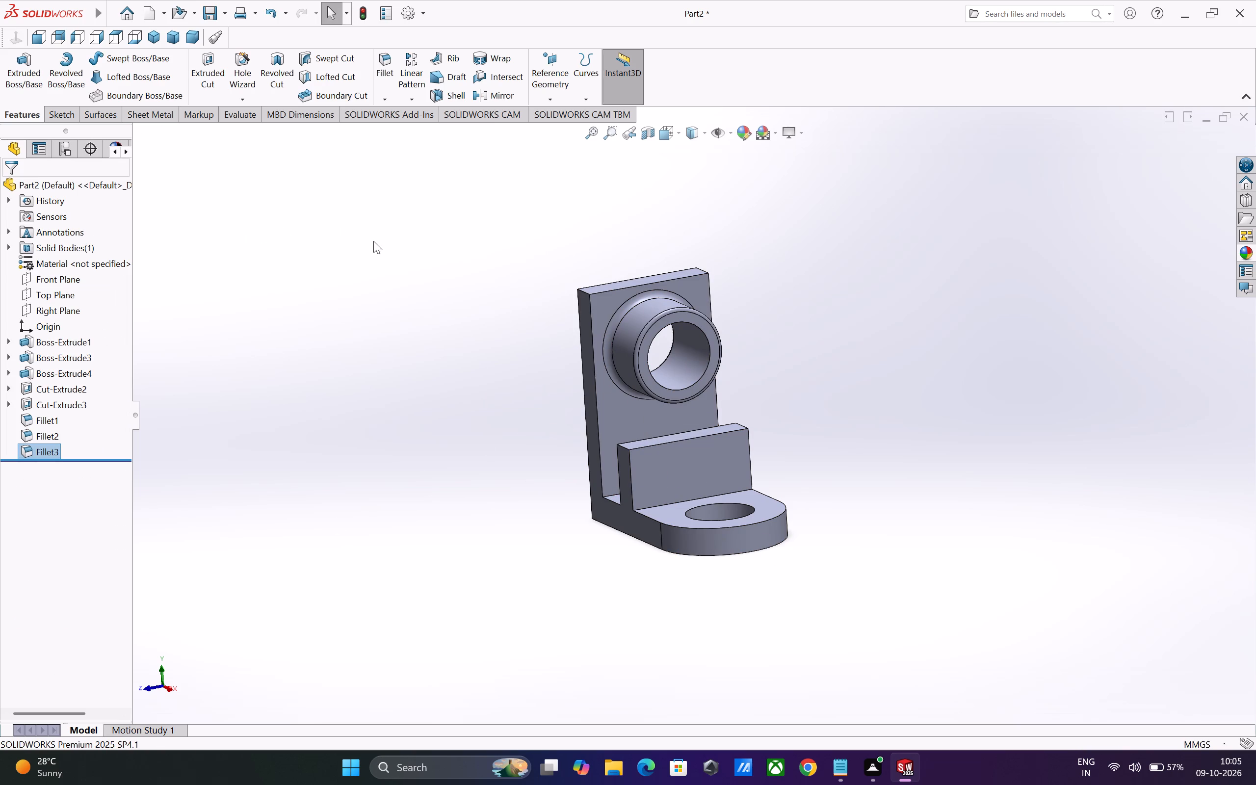
Chamfer the bore's cylindrical face in the boss with a 2 mm distance at 45 degrees.
{"action": "left_click", "coordinate": [390, 101]}
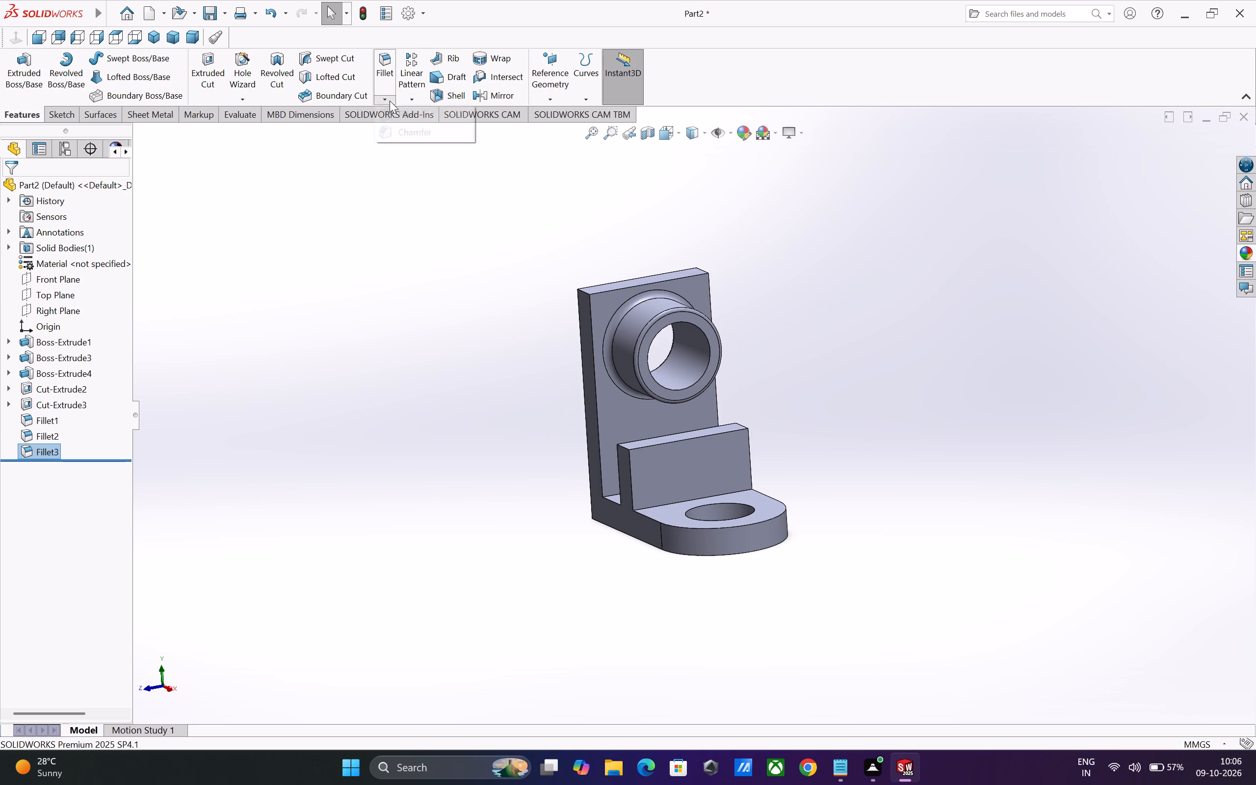
{"action": "left_click", "coordinate": [398, 132]}
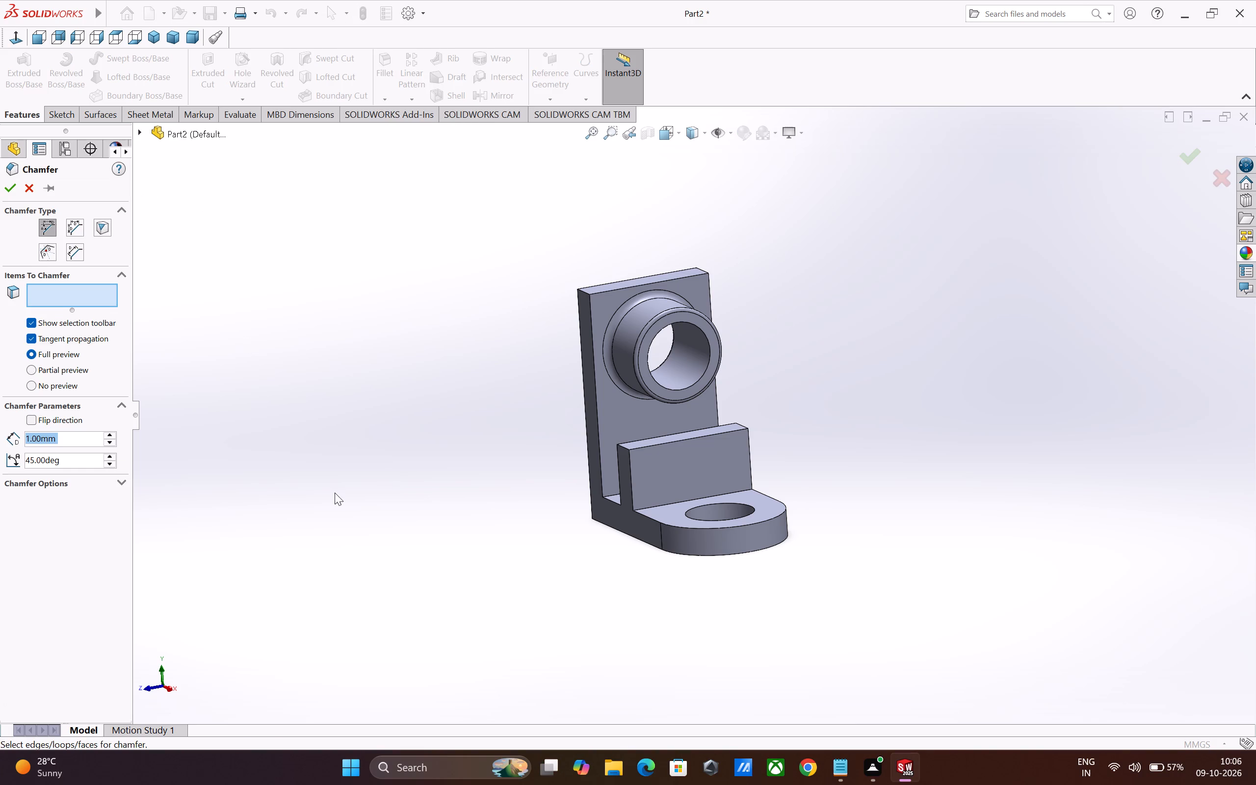
{"action": "key", "text": "2"}
{"action": "key", "text": "Return"}
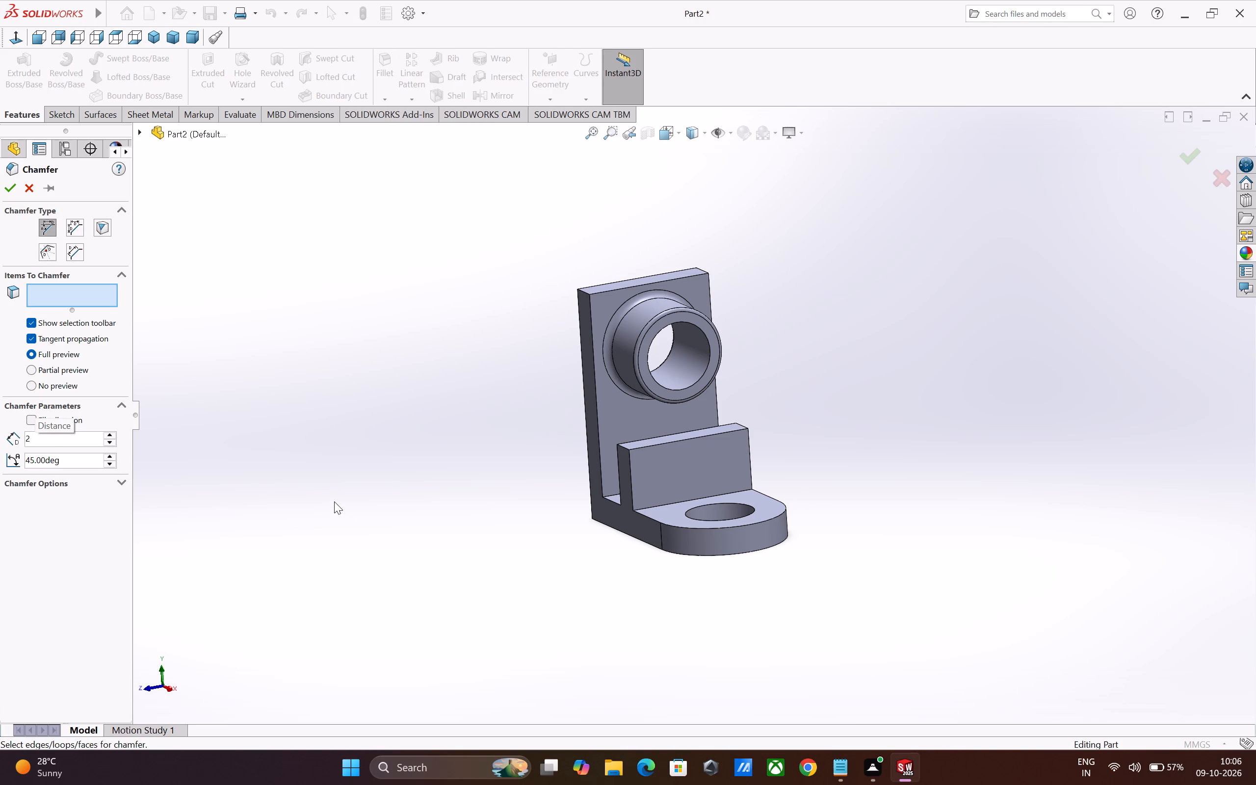
{"action": "left_click", "coordinate": [686, 386]}
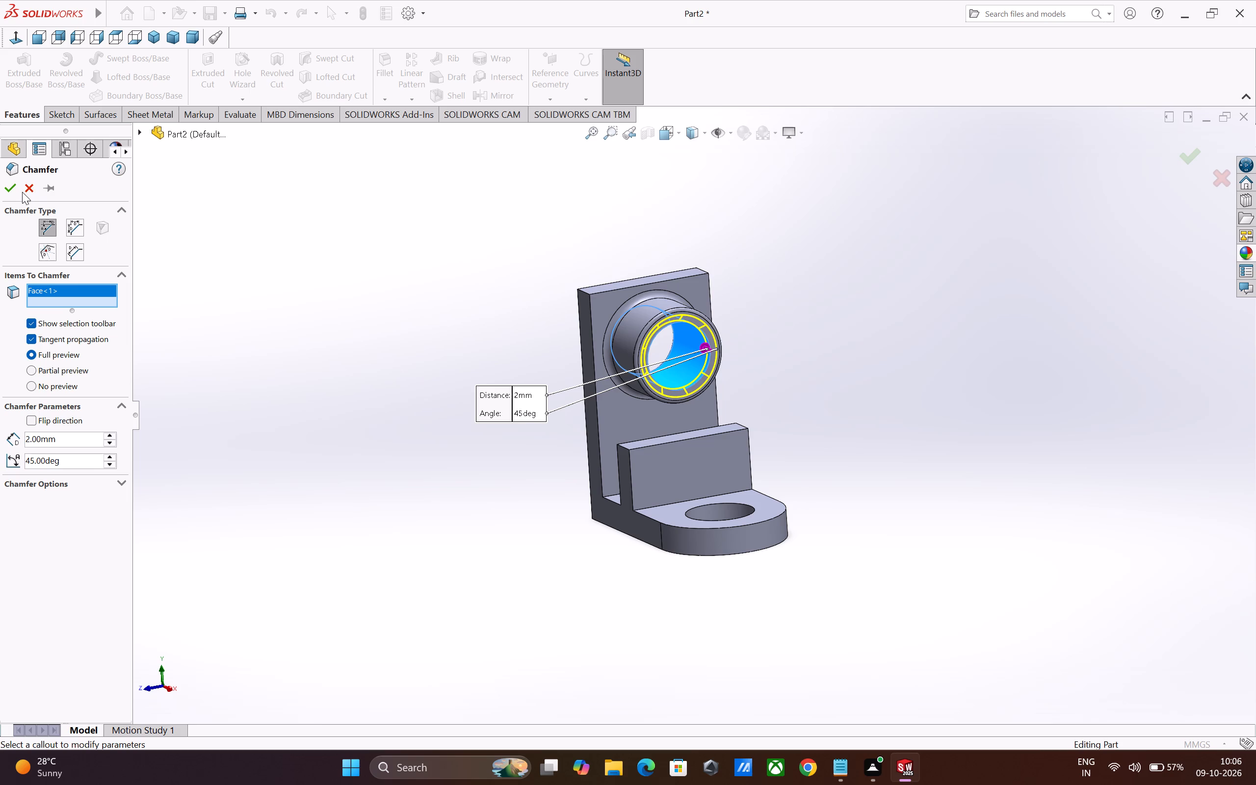
{"action": "left_click", "coordinate": [10, 190]}
{"action": "left_click", "coordinate": [329, 350]}
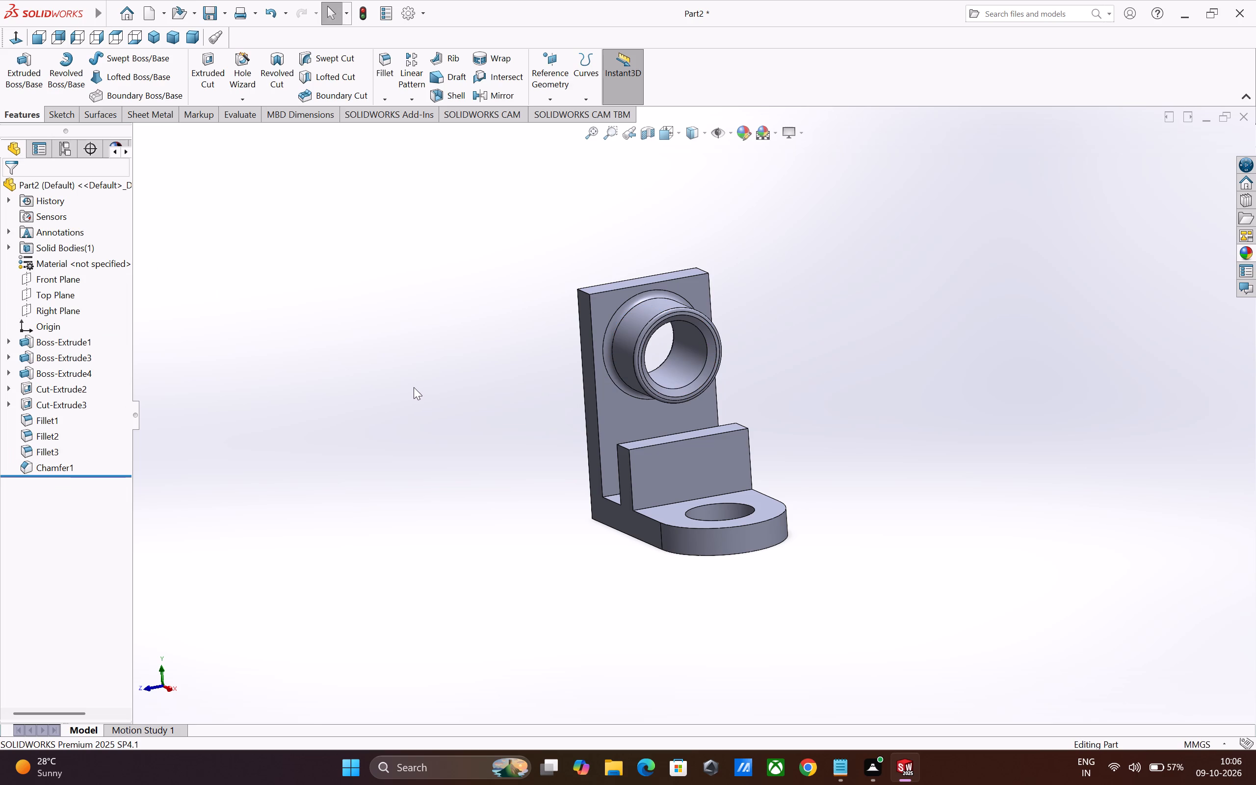
Change the fillet on the outer rim of the boss's free end to a 2 mm radius.
{"action": "middle_click_drag", "start_coordinate": [424, 390], "coordinate": [371, 365]}
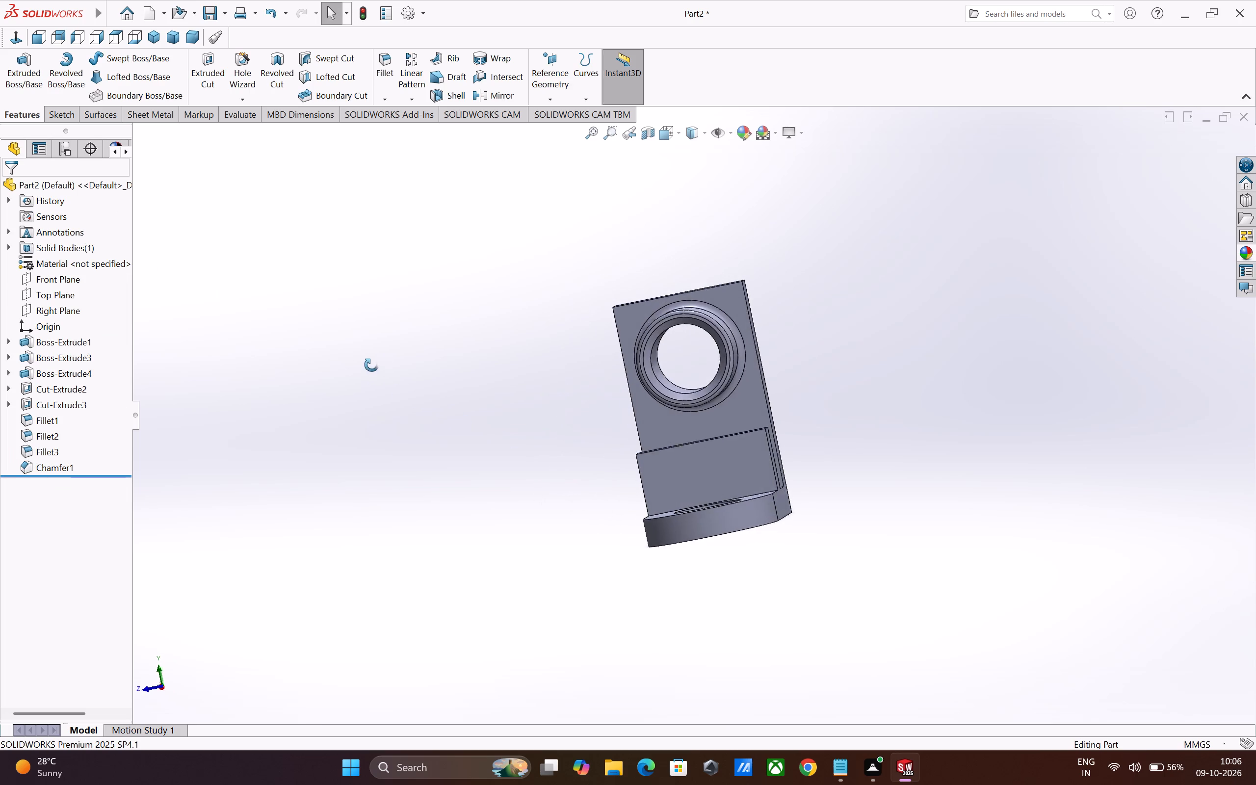
{"action": "middle_click_drag", "start_coordinate": [371, 365], "coordinate": [380, 350]}
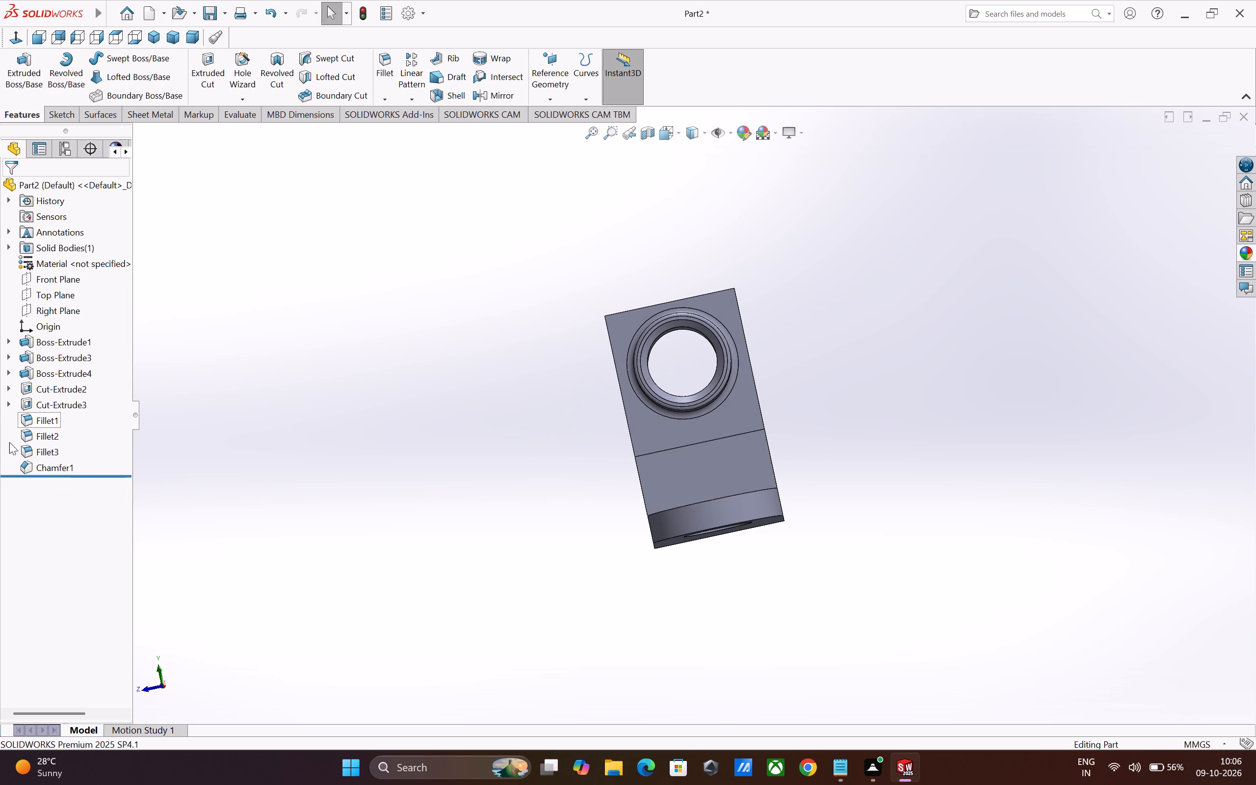
{"action": "left_click", "coordinate": [44, 455]}
{"action": "left_click", "coordinate": [60, 420]}
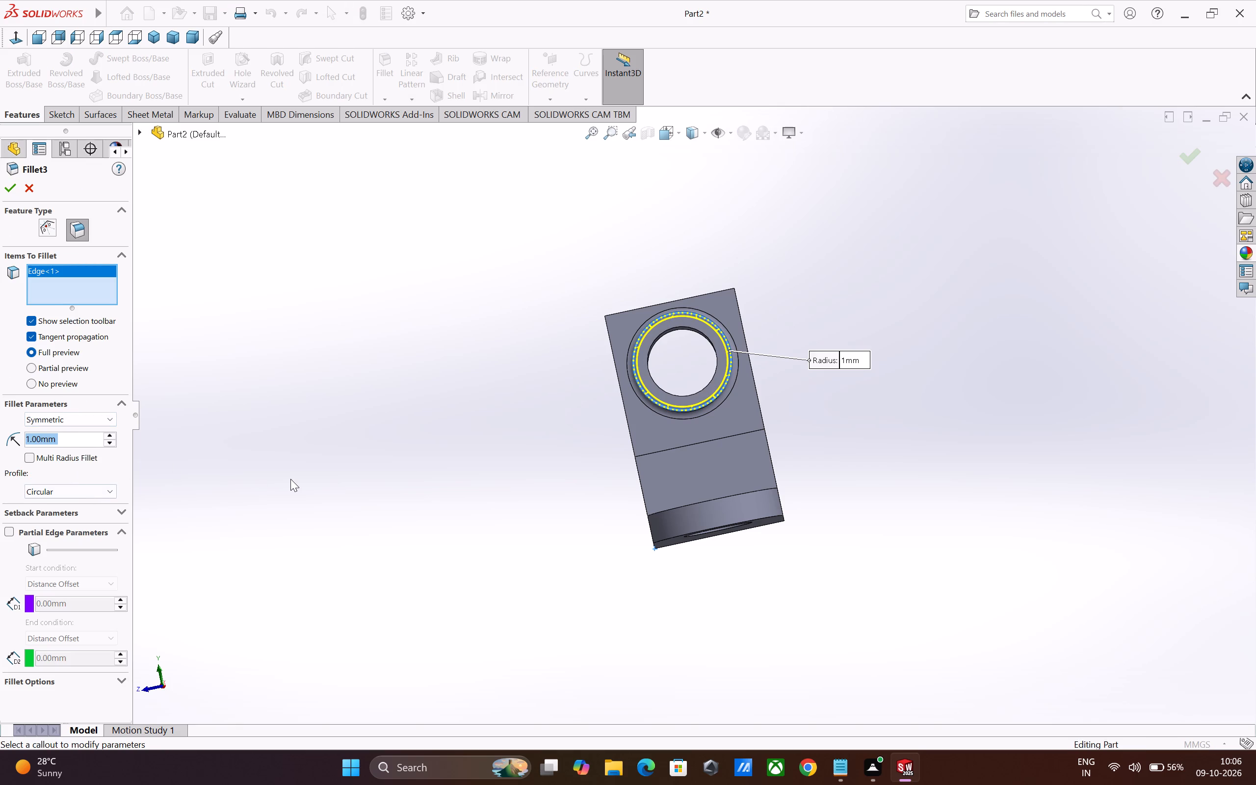
{"action": "key", "text": "2"}
{"action": "key", "text": "Return"}
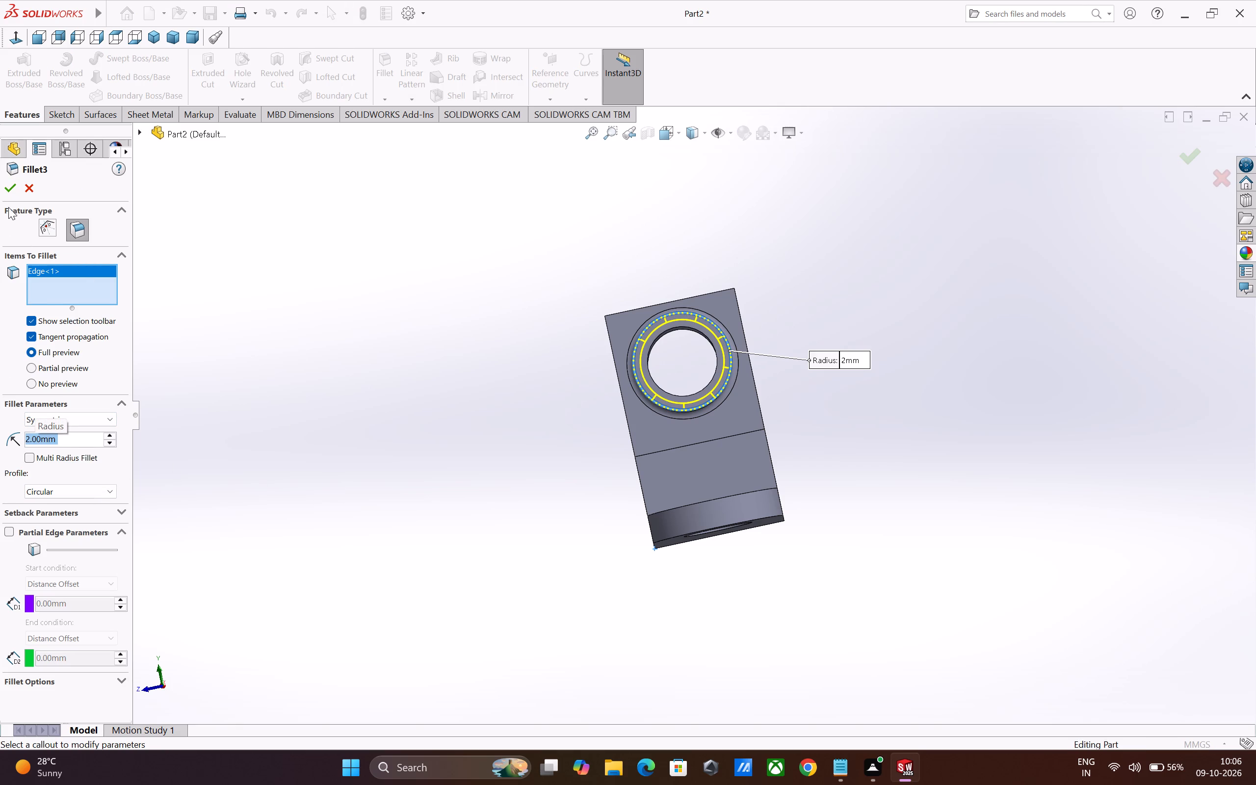
{"action": "left_click", "coordinate": [8, 191]}
{"action": "left_click", "coordinate": [367, 413]}
Fillet the tall upright's long side edge on the boss side, above the base, with a 1 mm radius.
{"action": "middle_click_drag", "start_coordinate": [405, 442], "coordinate": [459, 422]}
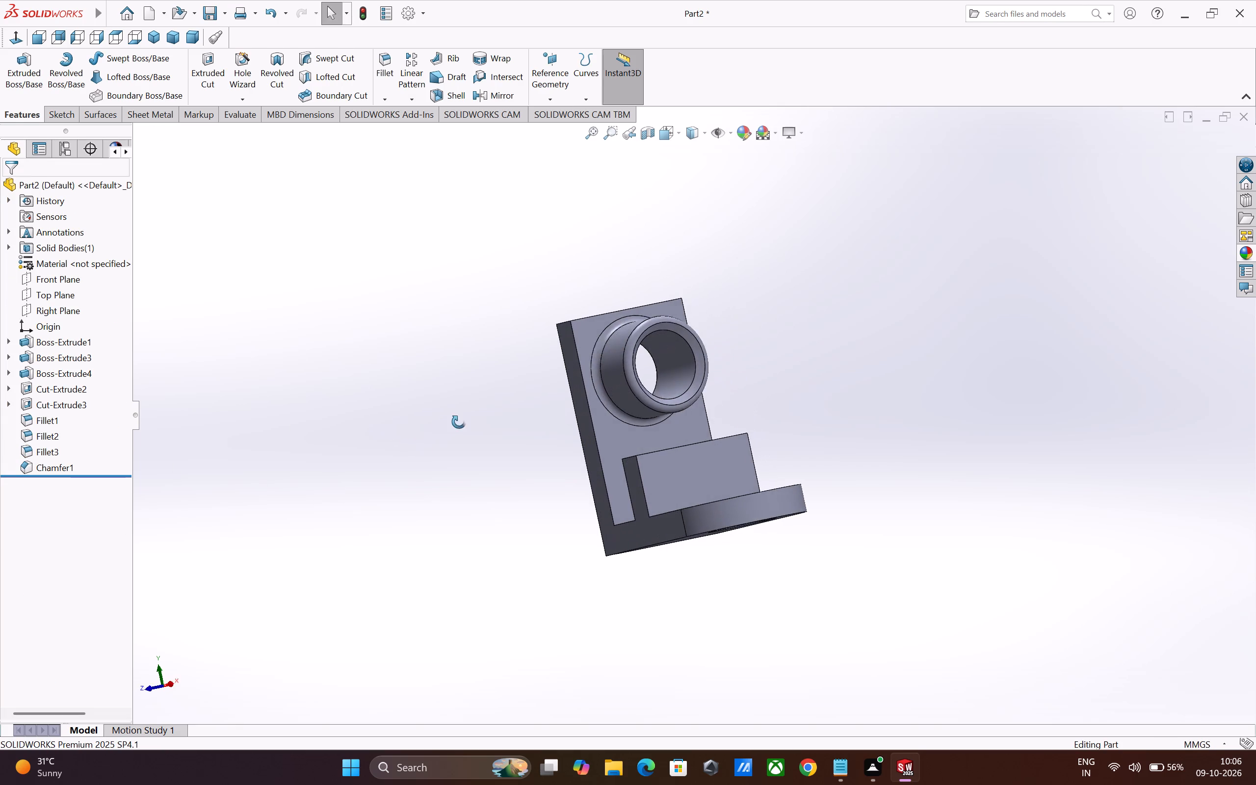
{"action": "middle_click_drag", "start_coordinate": [459, 422], "coordinate": [496, 456]}
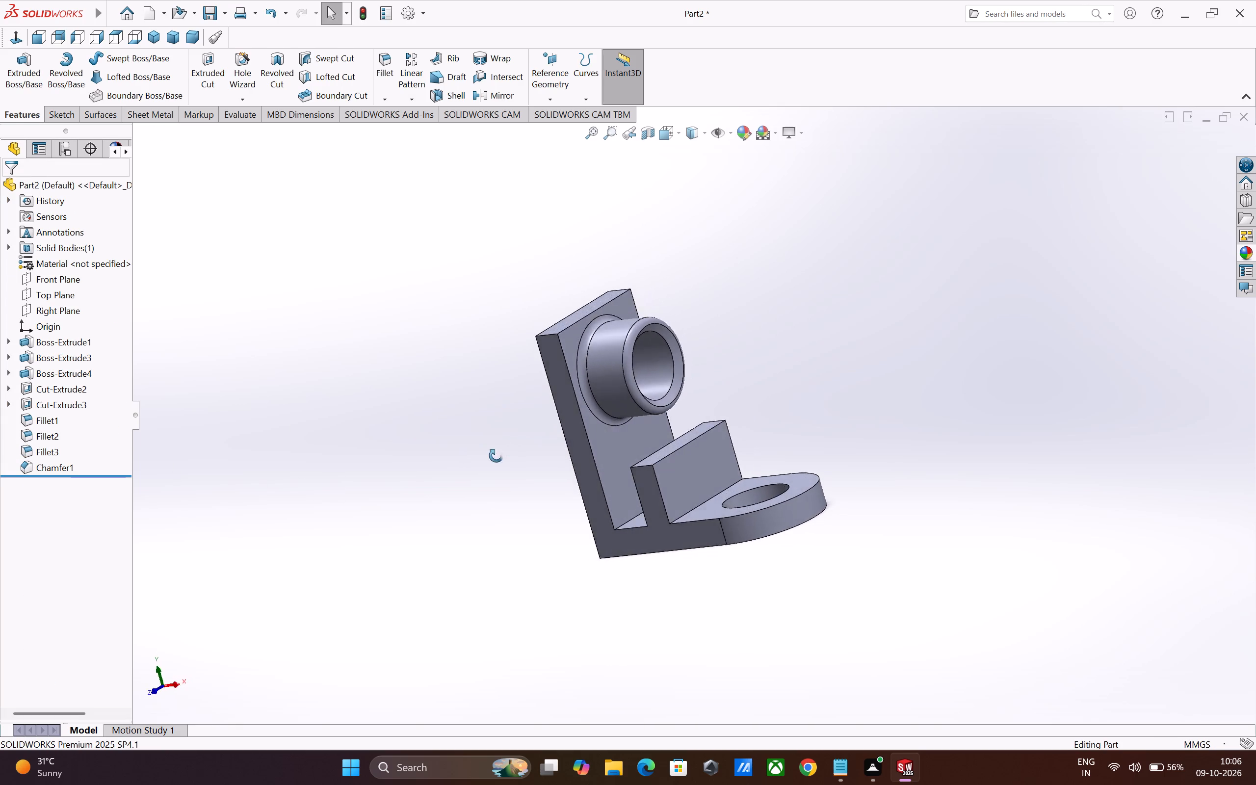
{"action": "middle_click_drag", "start_coordinate": [496, 456], "coordinate": [171, 439]}
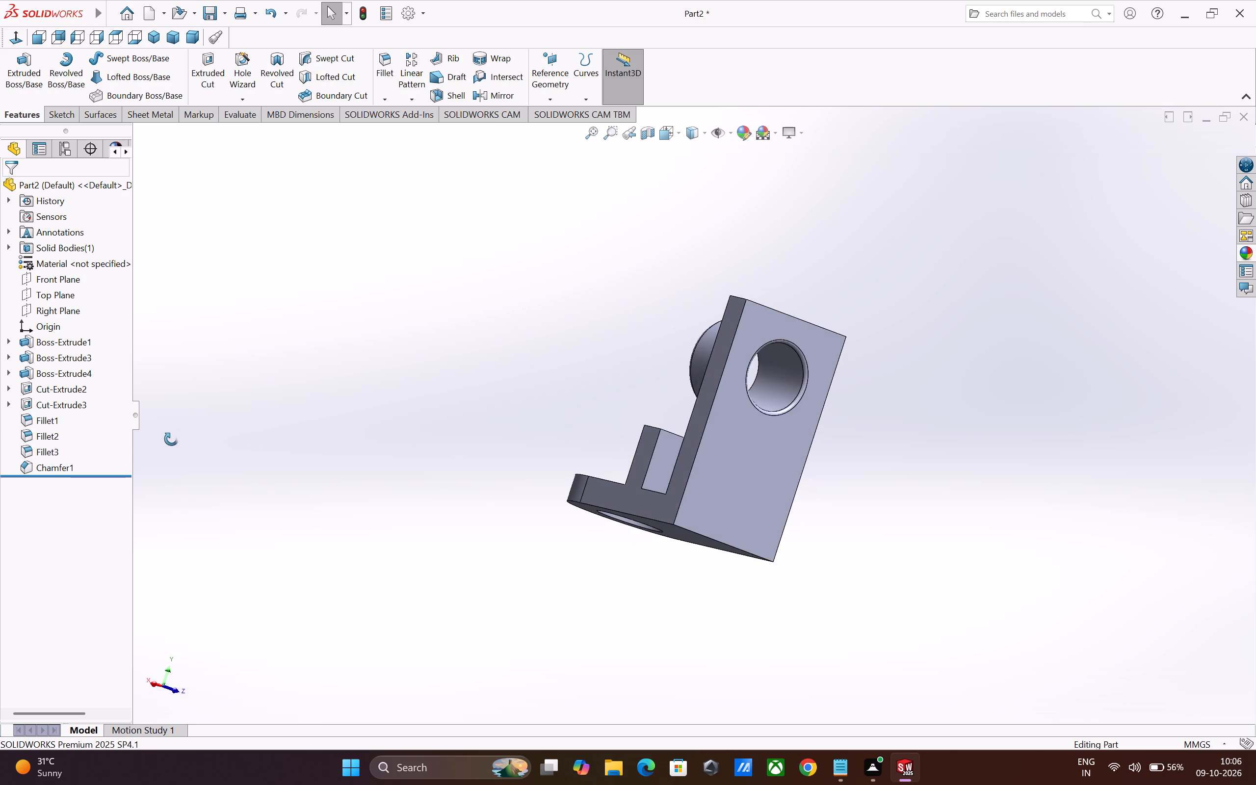
{"action": "middle_click_drag", "start_coordinate": [171, 439], "coordinate": [451, 481]}
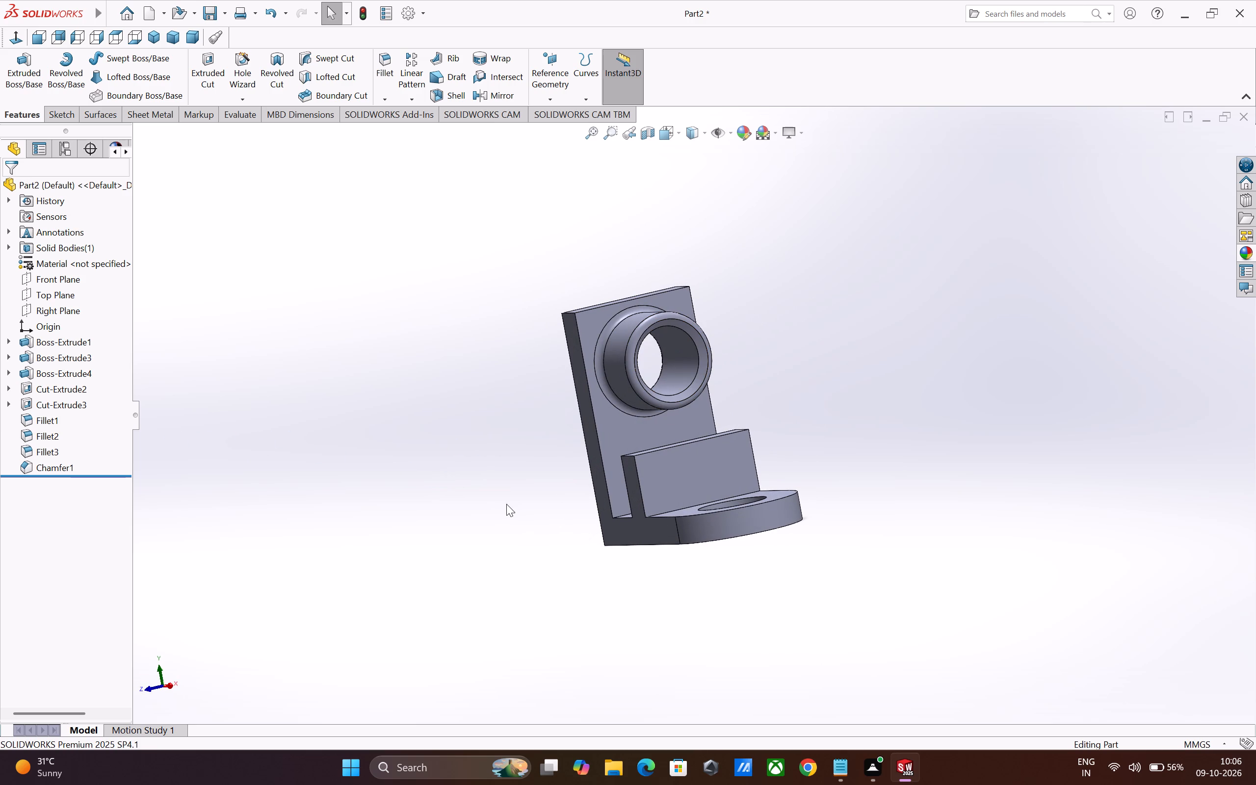
{"action": "middle_click_drag", "start_coordinate": [505, 503], "coordinate": [525, 530]}
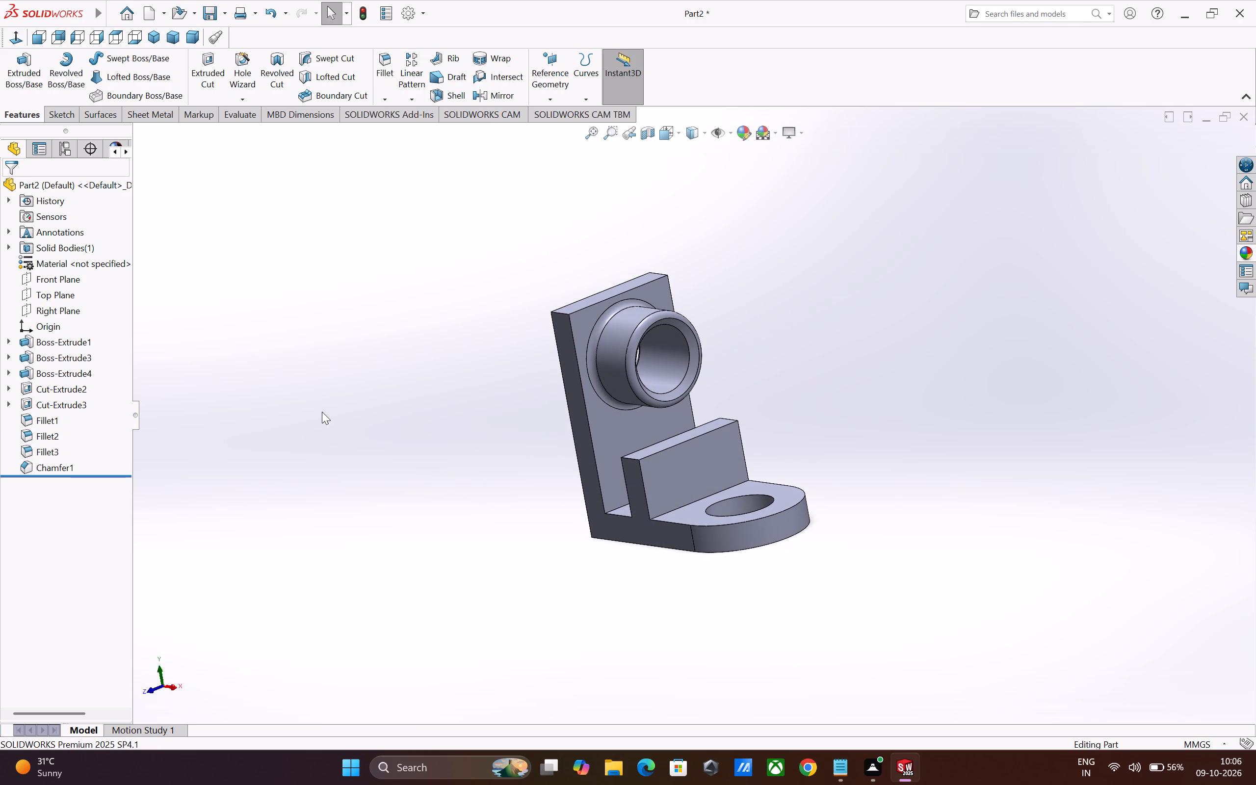
{"action": "left_click", "coordinate": [390, 75]}
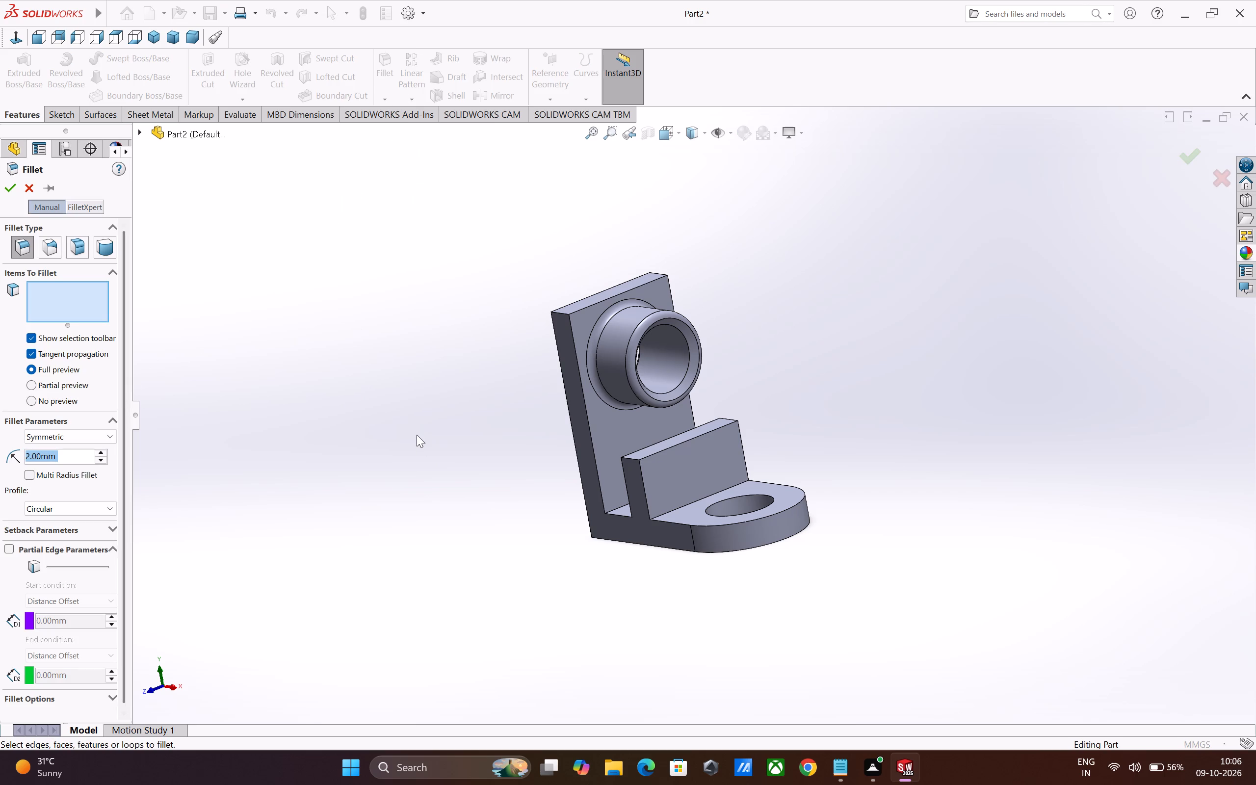
{"action": "key", "text": "1"}
{"action": "key", "text": "Return"}
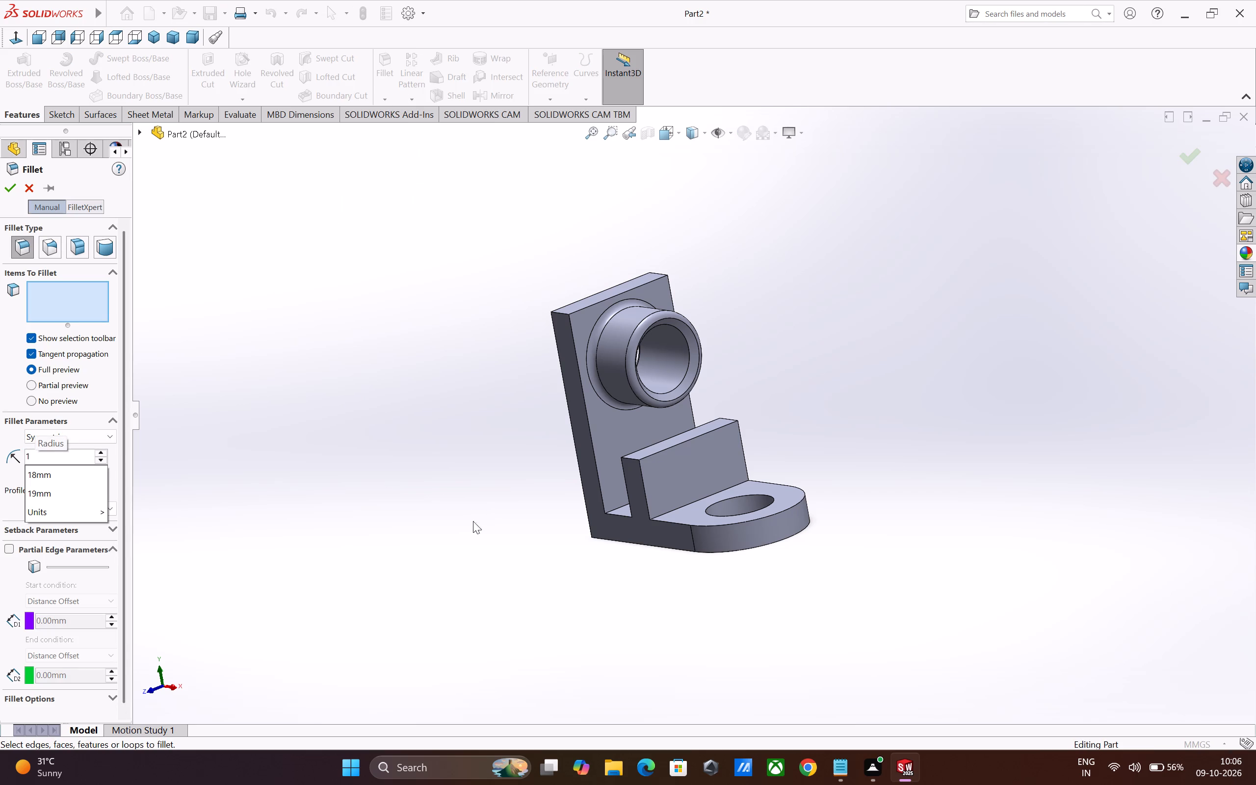
{"action": "left_click", "coordinate": [595, 467]}
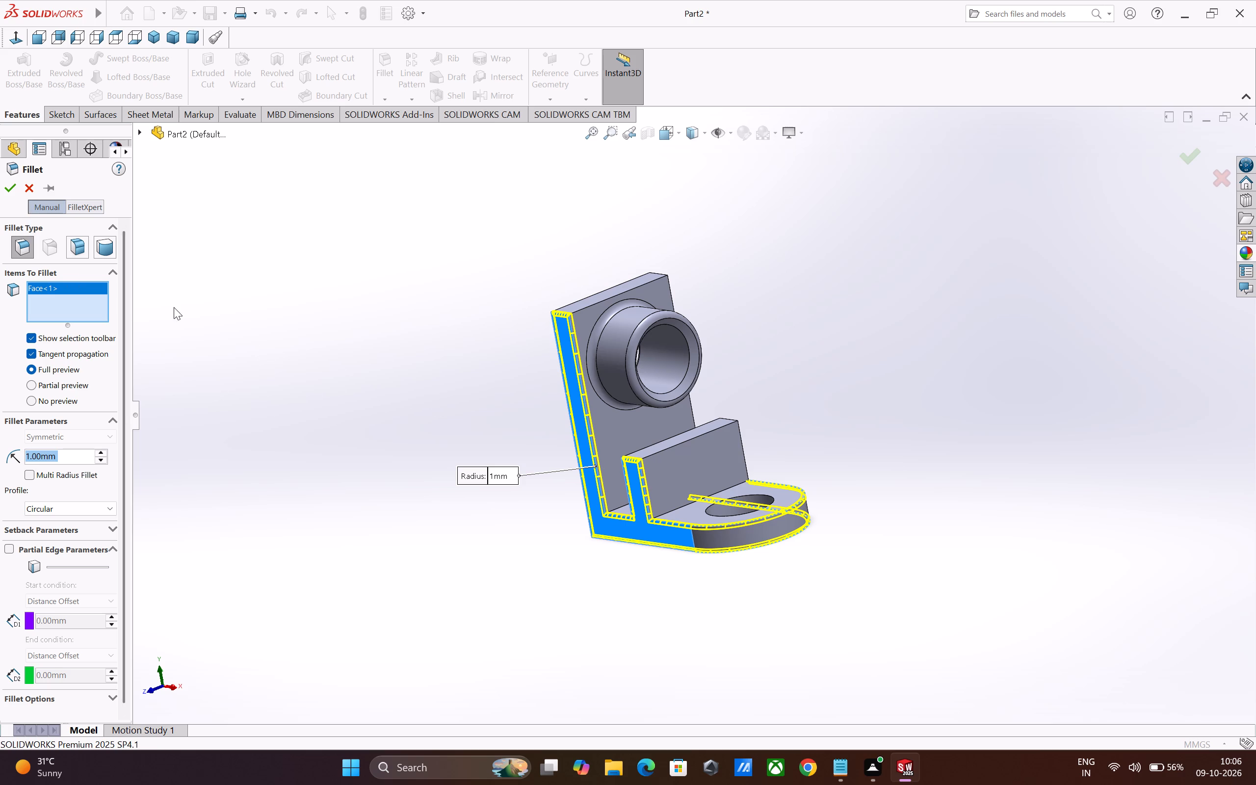
{"action": "right_click", "coordinate": [67, 293]}
{"action": "left_click", "coordinate": [104, 307]}
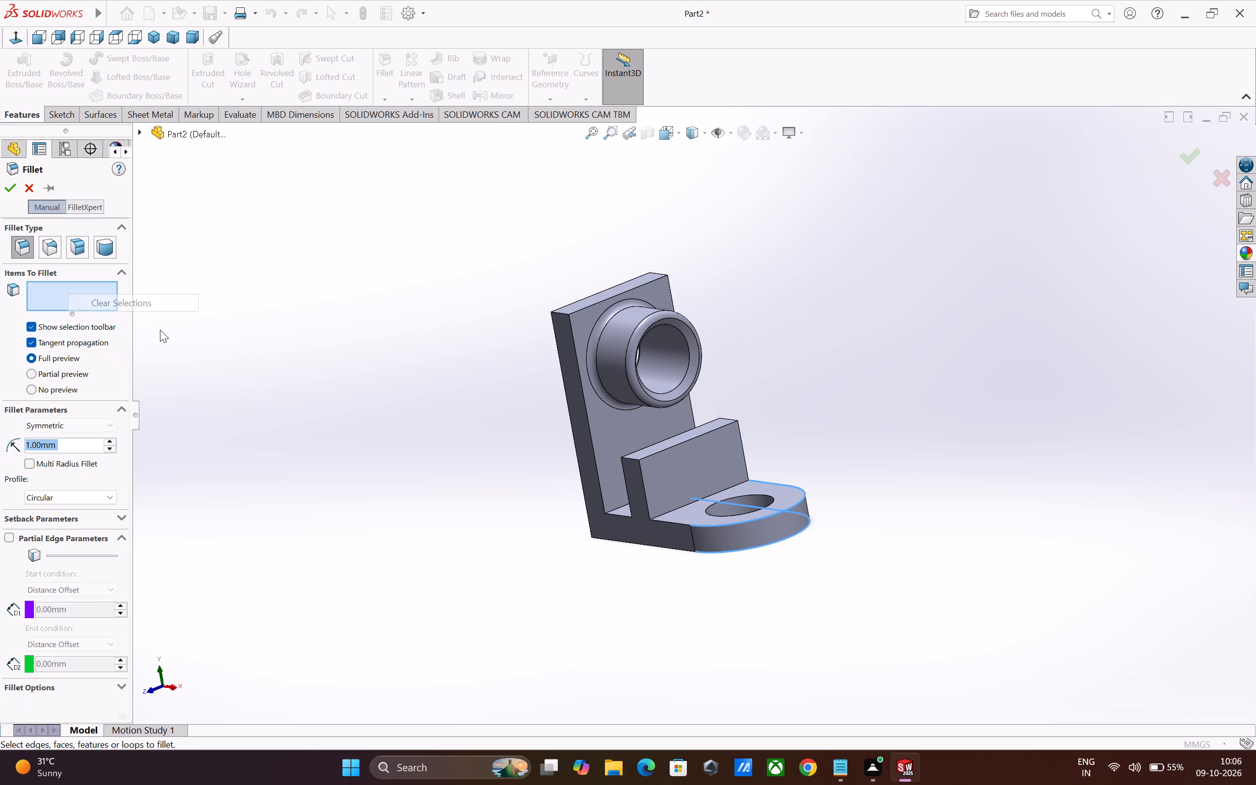
{"action": "left_click", "coordinate": [597, 472]}
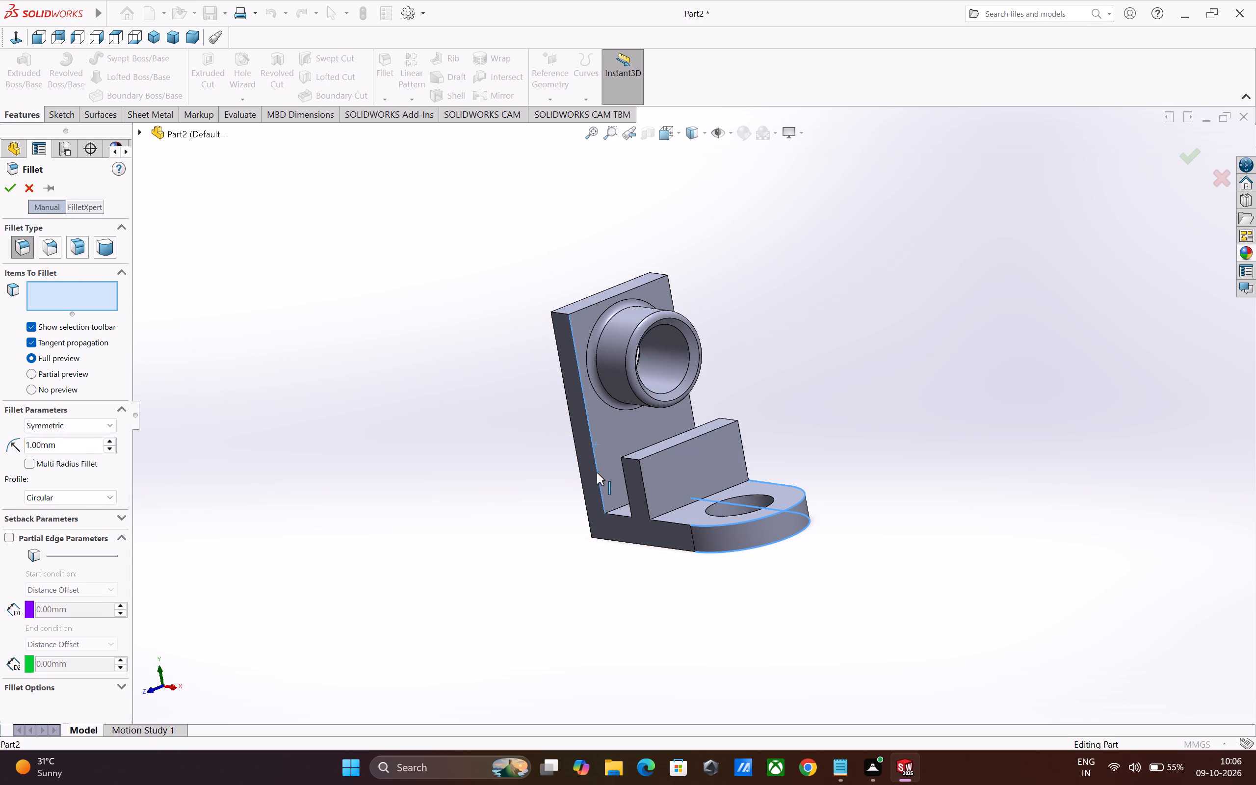
{"action": "left_click", "coordinate": [10, 191]}
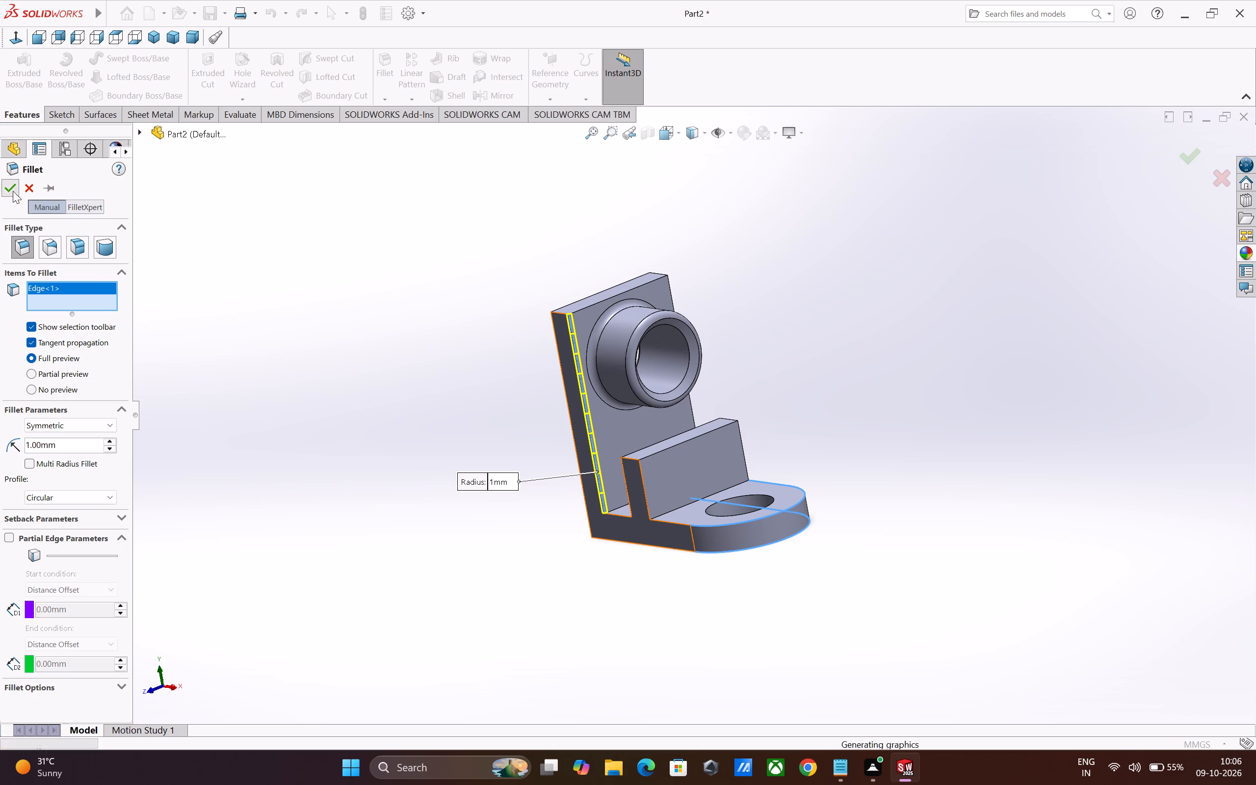
Fillet the short upper side edge of the base between the two uprights with a 1 mm radius.
{"action": "left_click", "coordinate": [390, 71]}
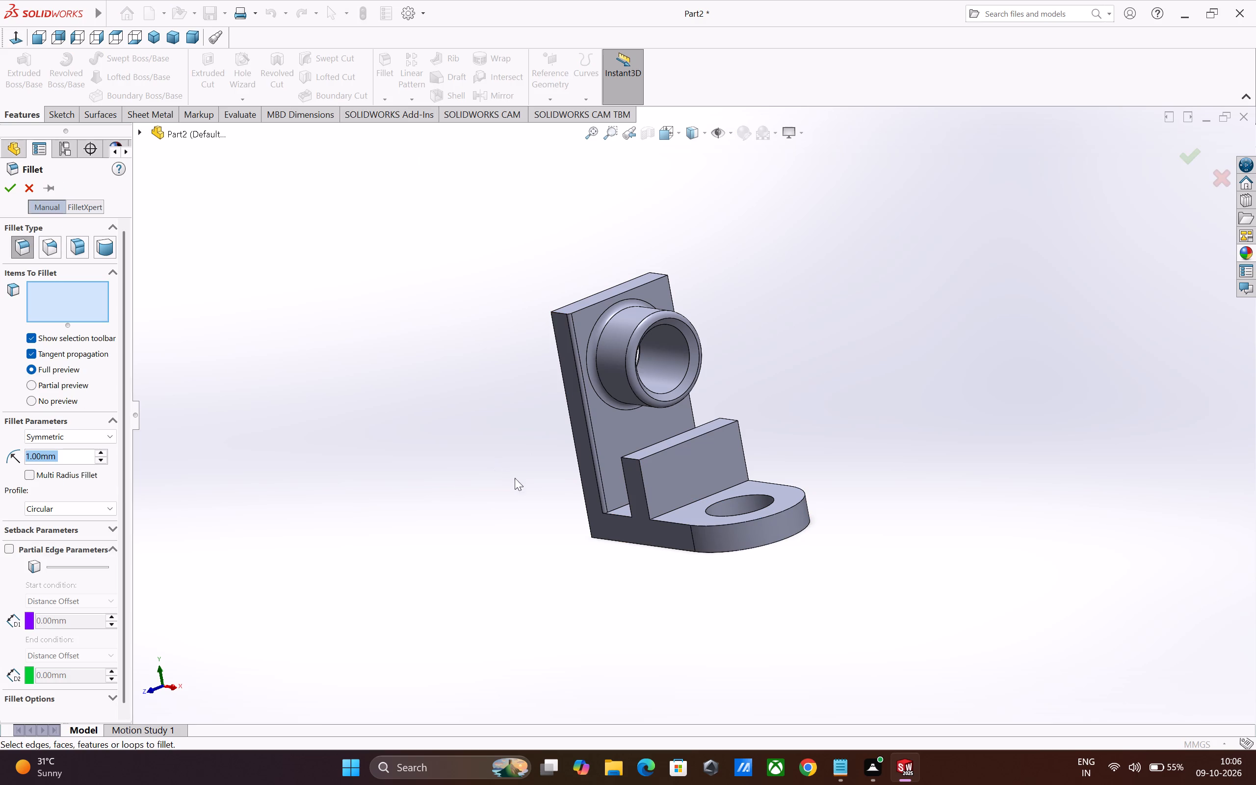
{"action": "left_click", "coordinate": [618, 514]}
{"action": "left_click", "coordinate": [9, 190]}
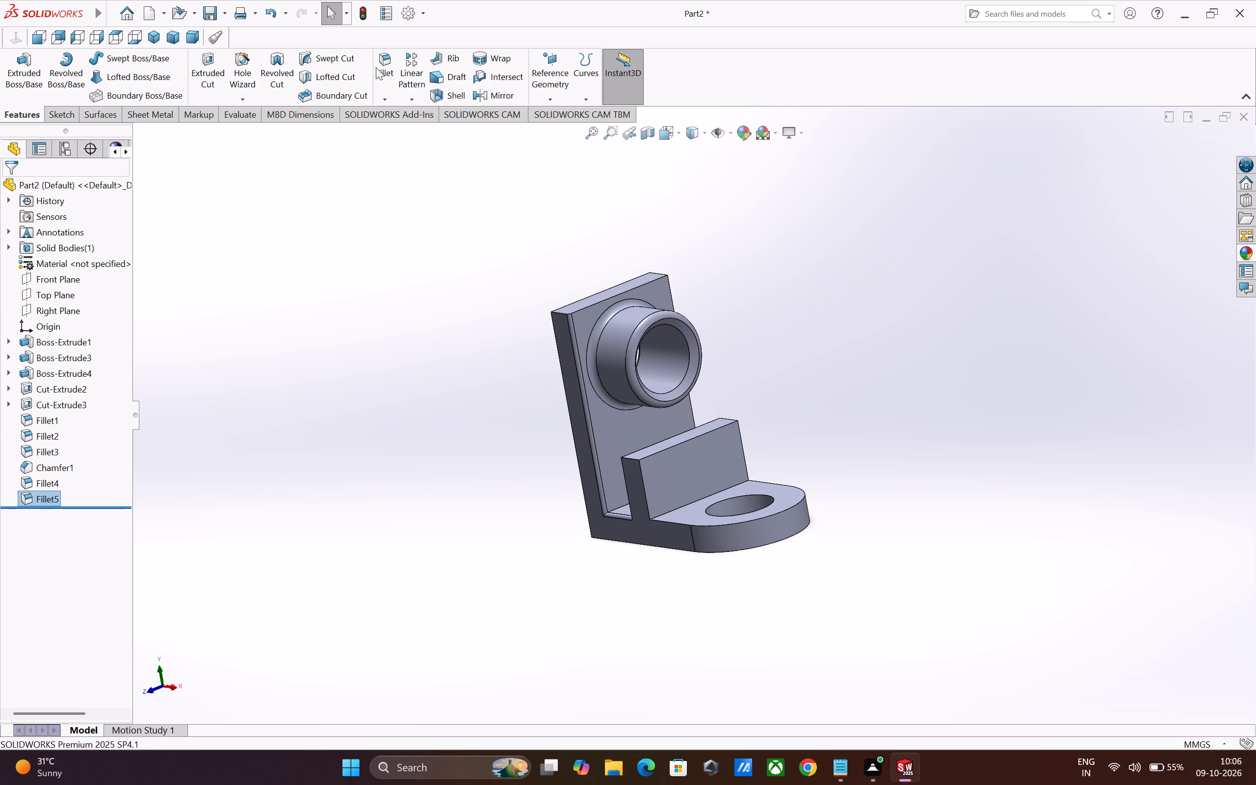
Fillet the short upright's two vertical edges on the same side face, each as a separate 1 mm fillet.
{"action": "left_click", "coordinate": [384, 67]}
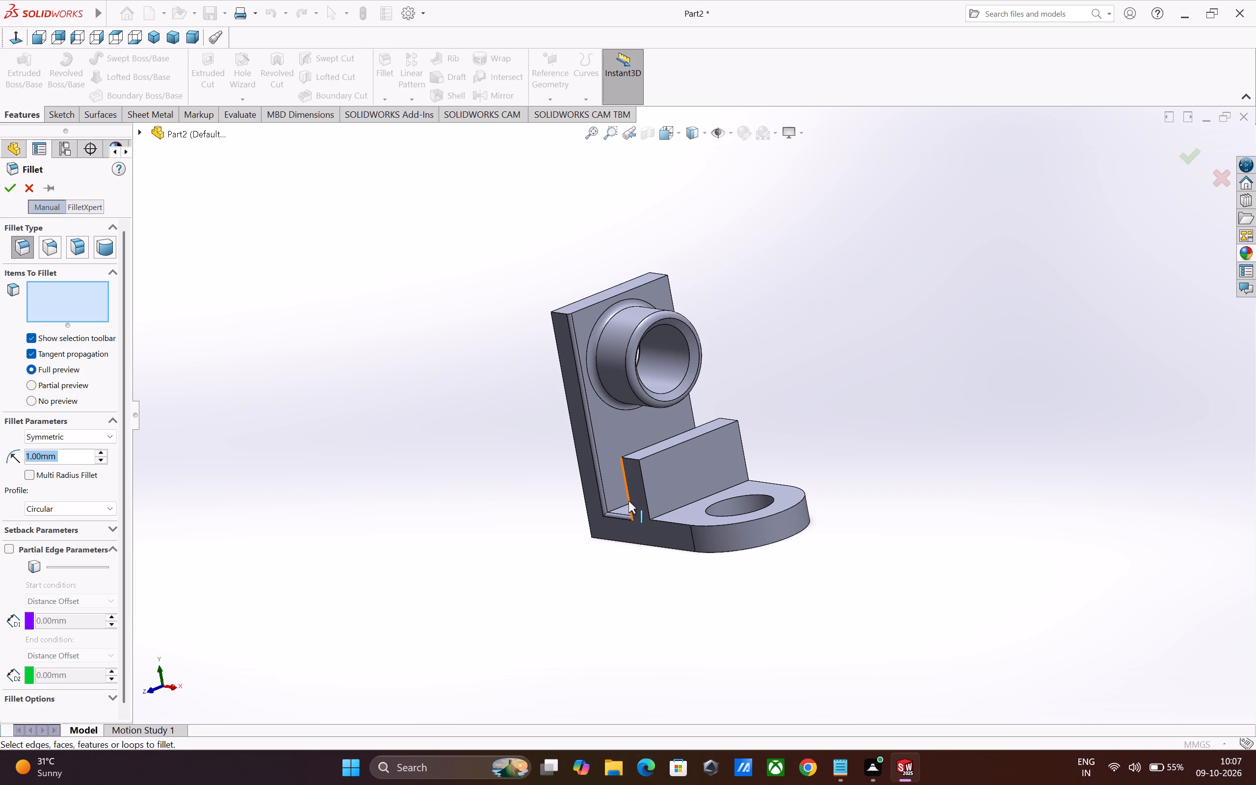
{"action": "left_click", "coordinate": [628, 500]}
{"action": "left_click", "coordinate": [5, 187]}
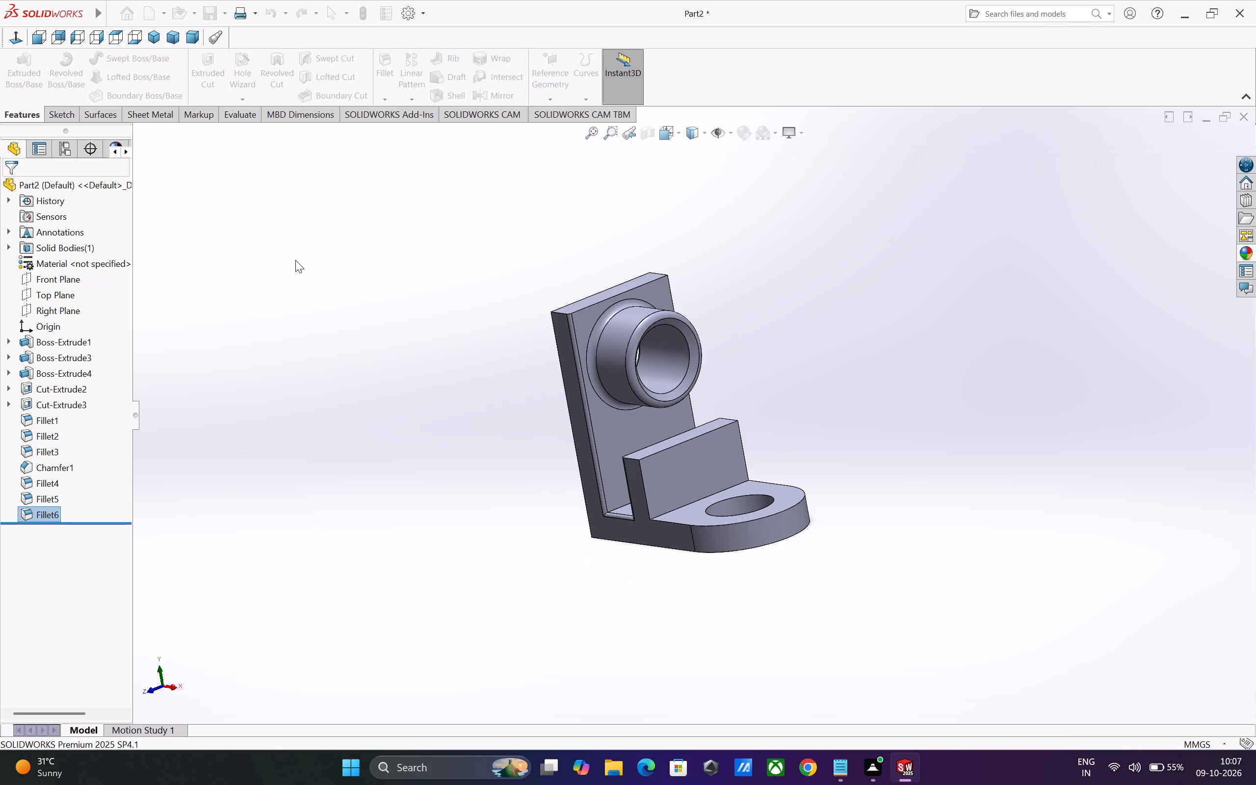
{"action": "left_click", "coordinate": [381, 75]}
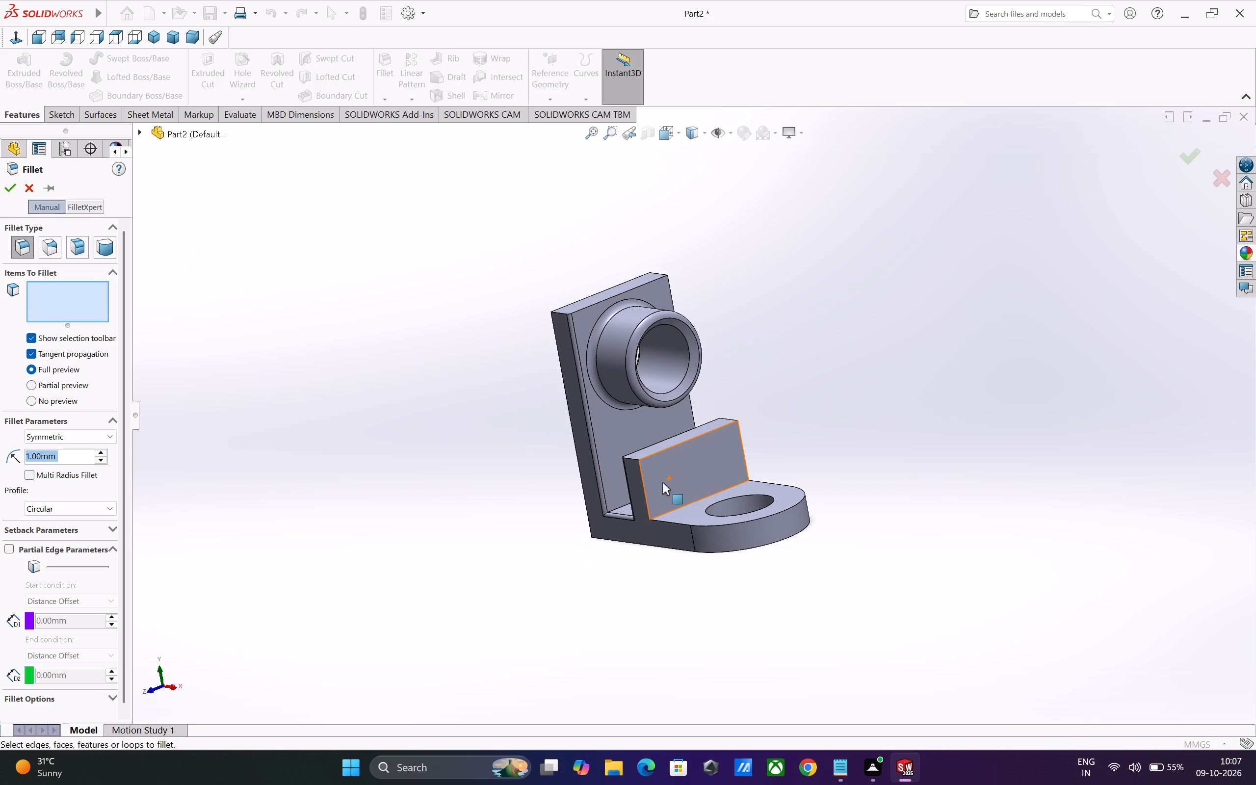
{"action": "left_click", "coordinate": [645, 495]}
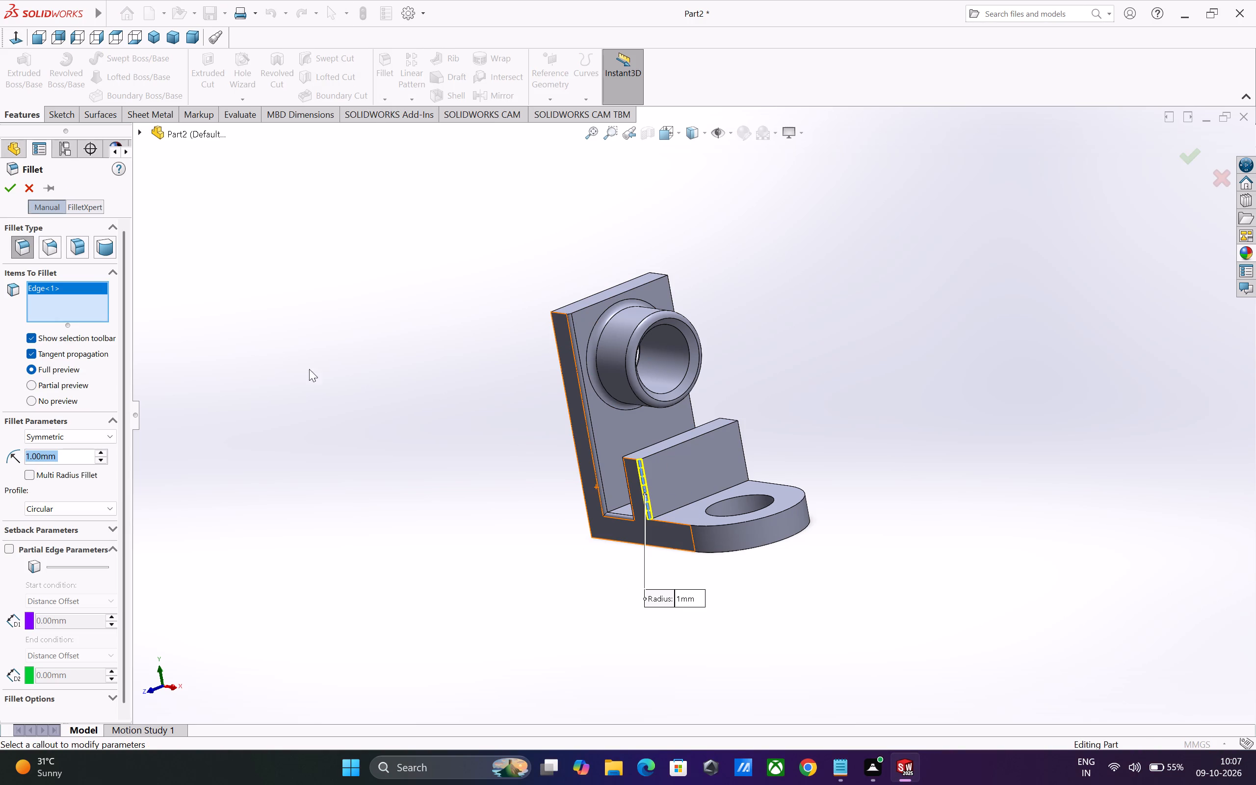
{"action": "left_click", "coordinate": [12, 186]}
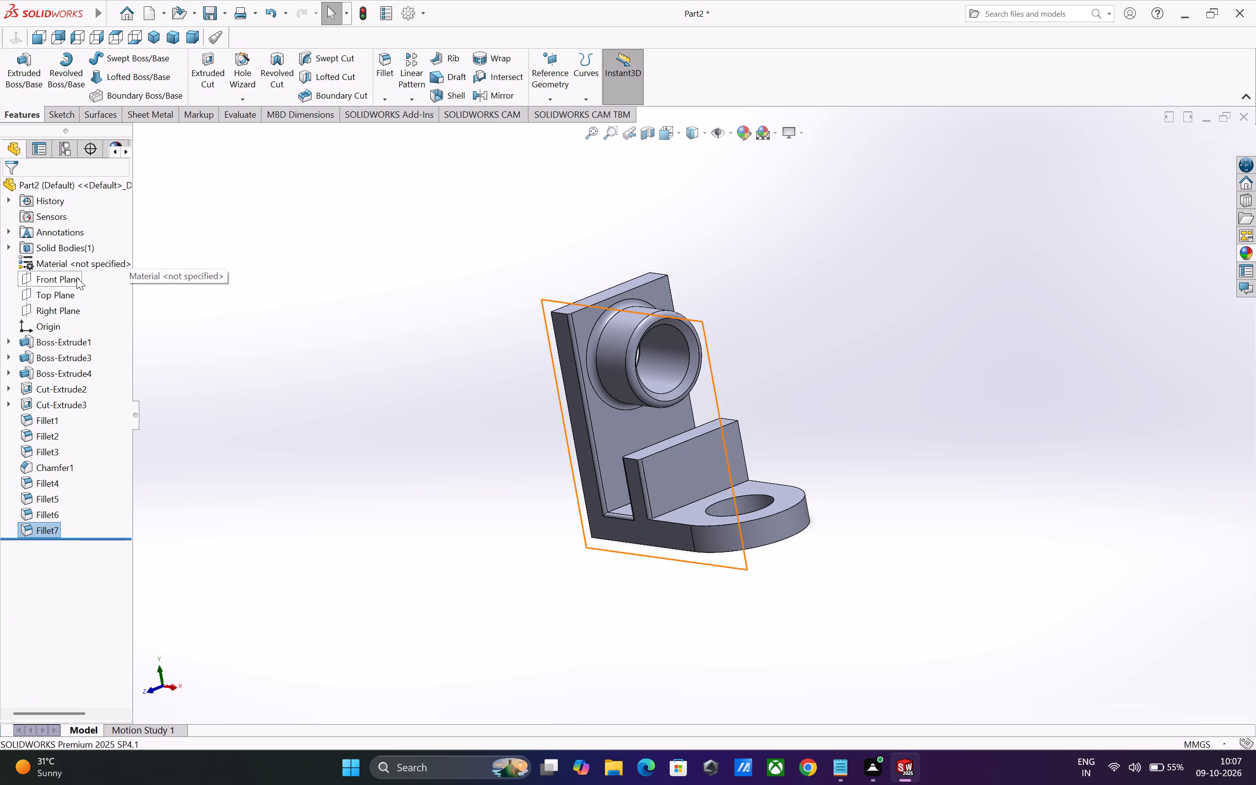
Fillet the tall upright's long outer side edge, on the side face already filleted and opposite the boss, with a 1 mm radius.
{"action": "left_click", "coordinate": [385, 58]}
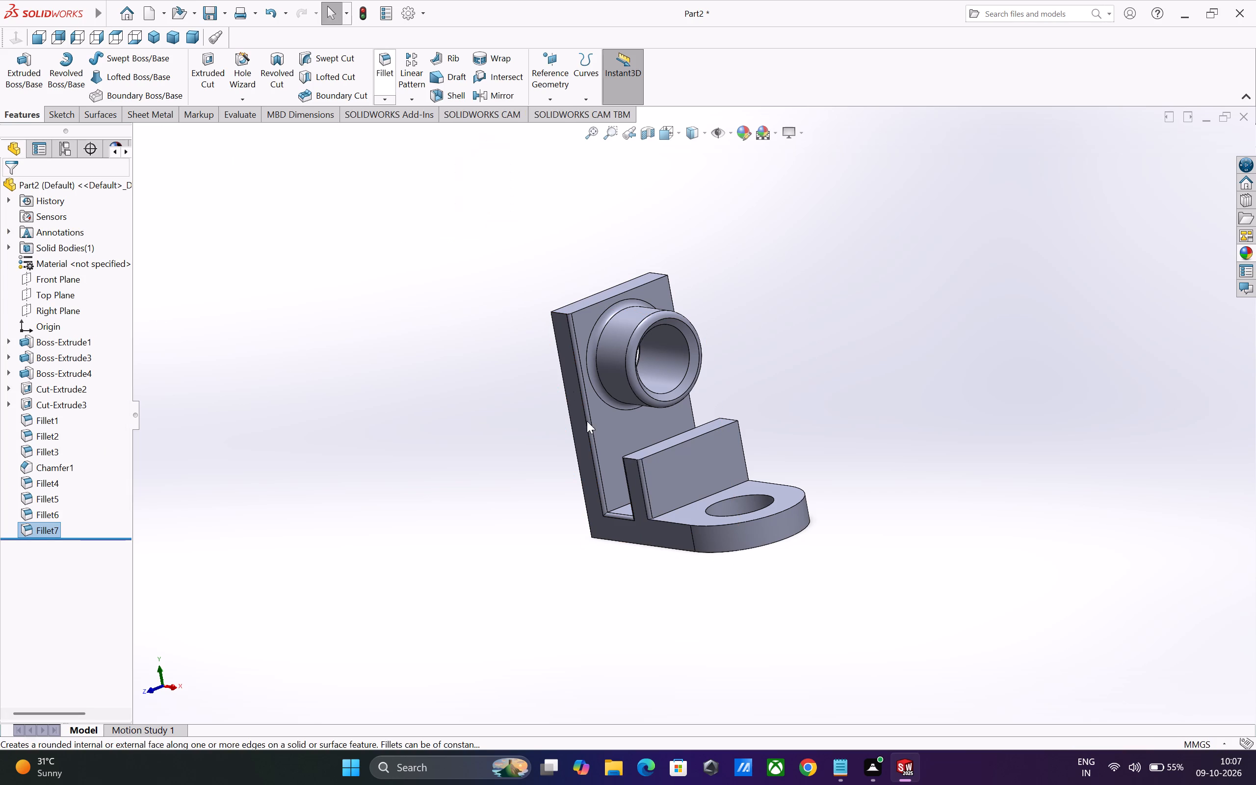
{"action": "left_click", "coordinate": [575, 443]}
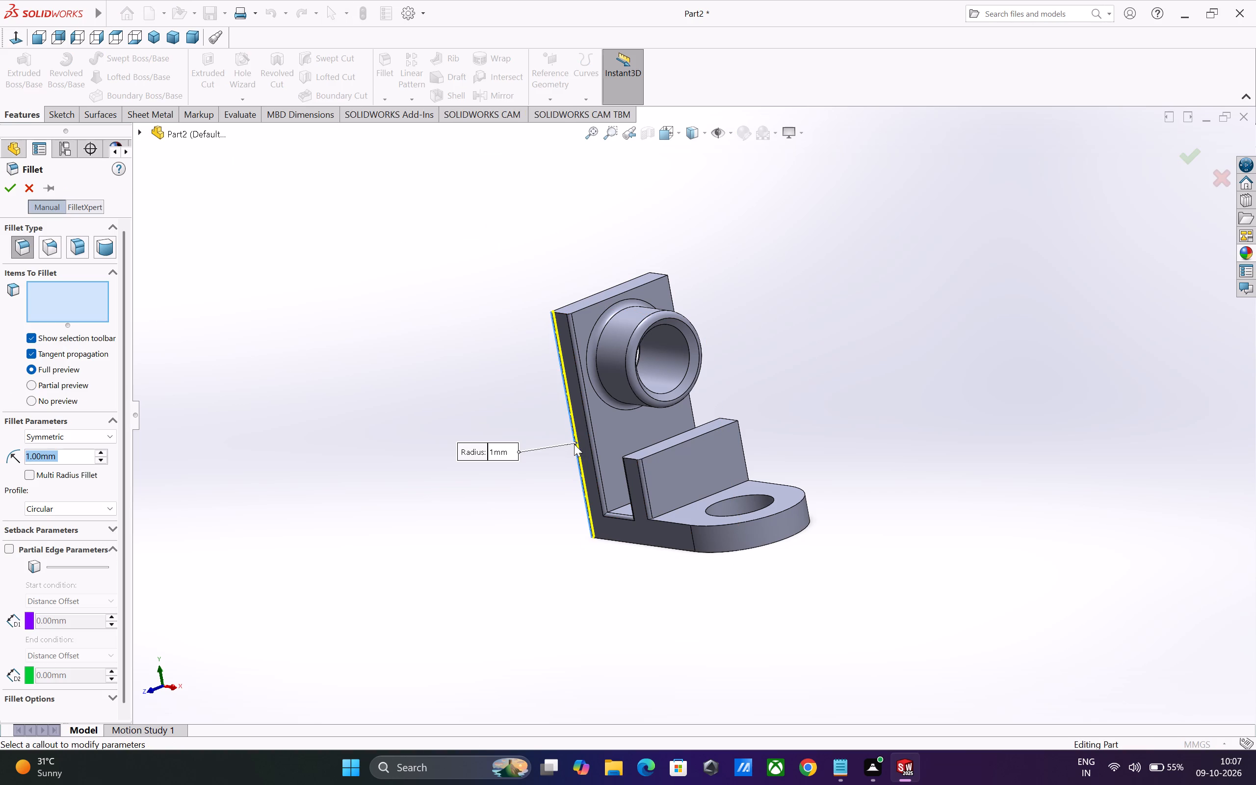
{"action": "left_click", "coordinate": [12, 187]}
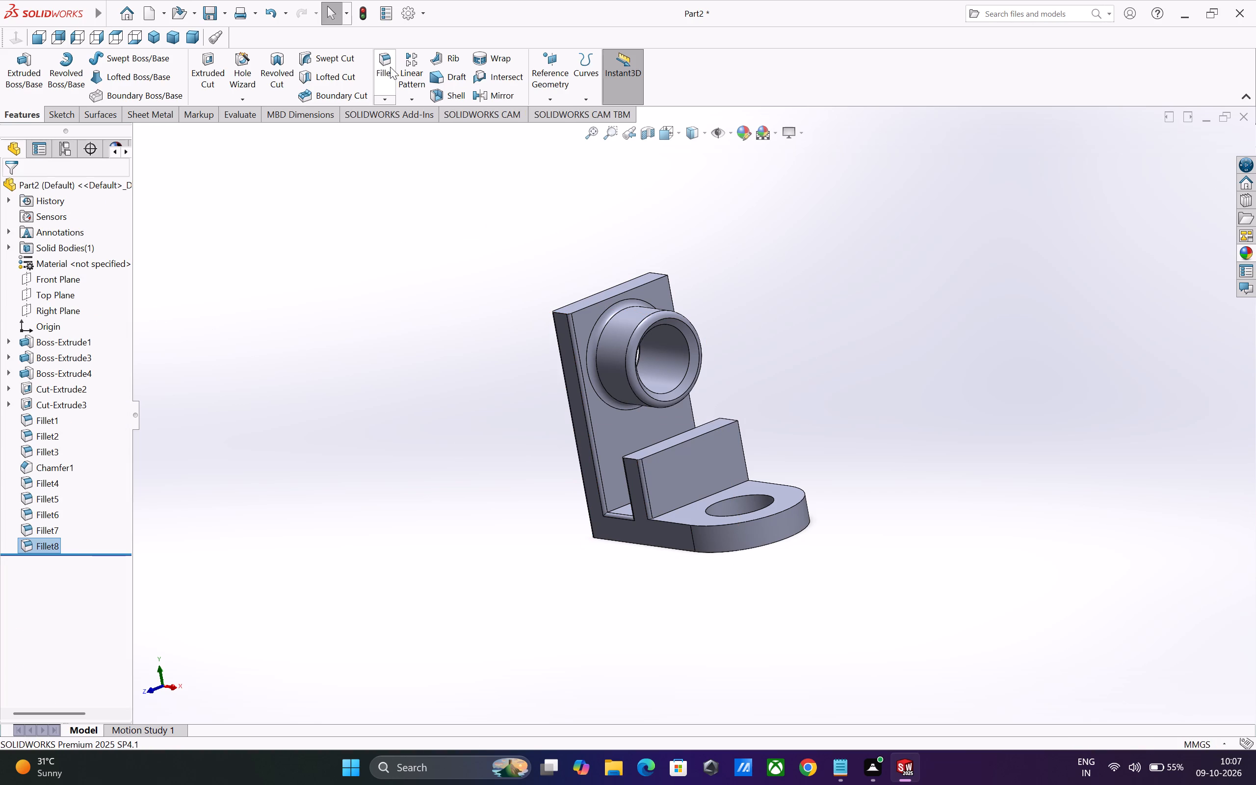
Fillet the base's upper outline edge around the rounded end, up to the short upright, with a 1 mm radius.
{"action": "left_click", "coordinate": [377, 68]}
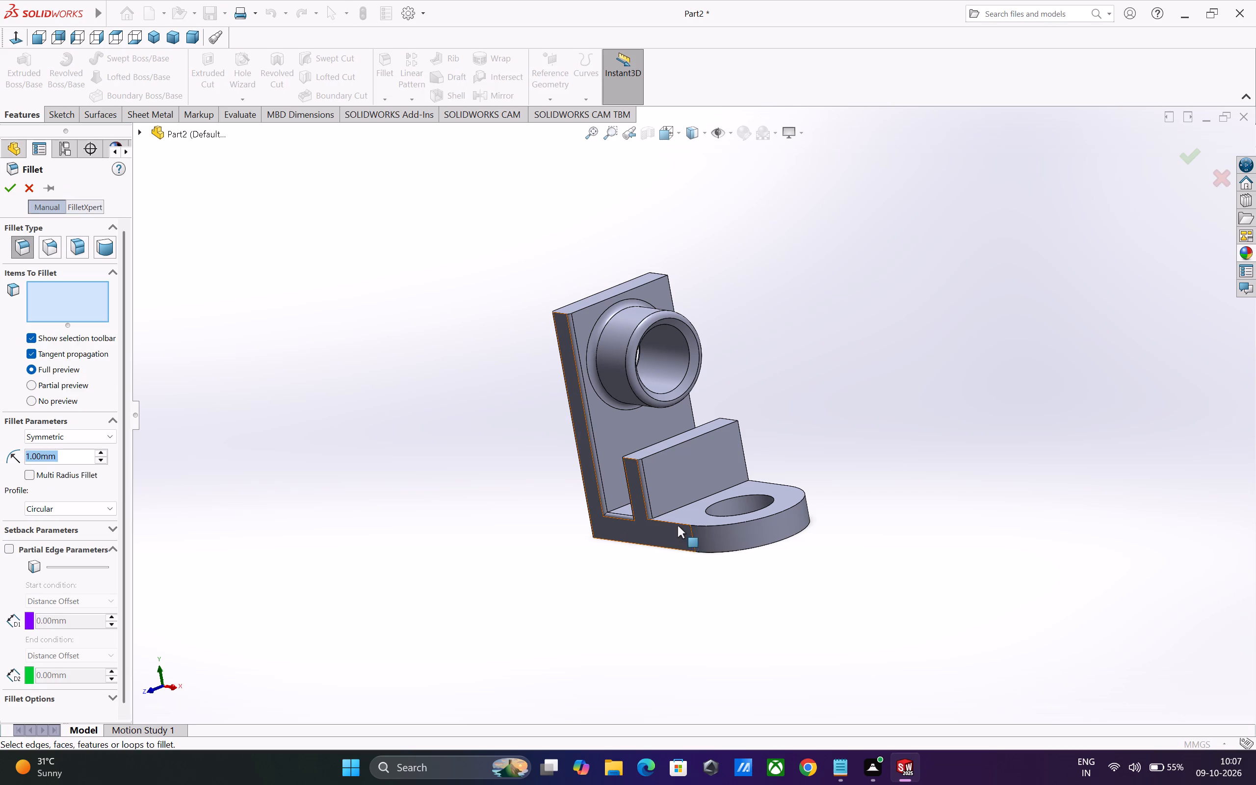
{"action": "left_click", "coordinate": [673, 523]}
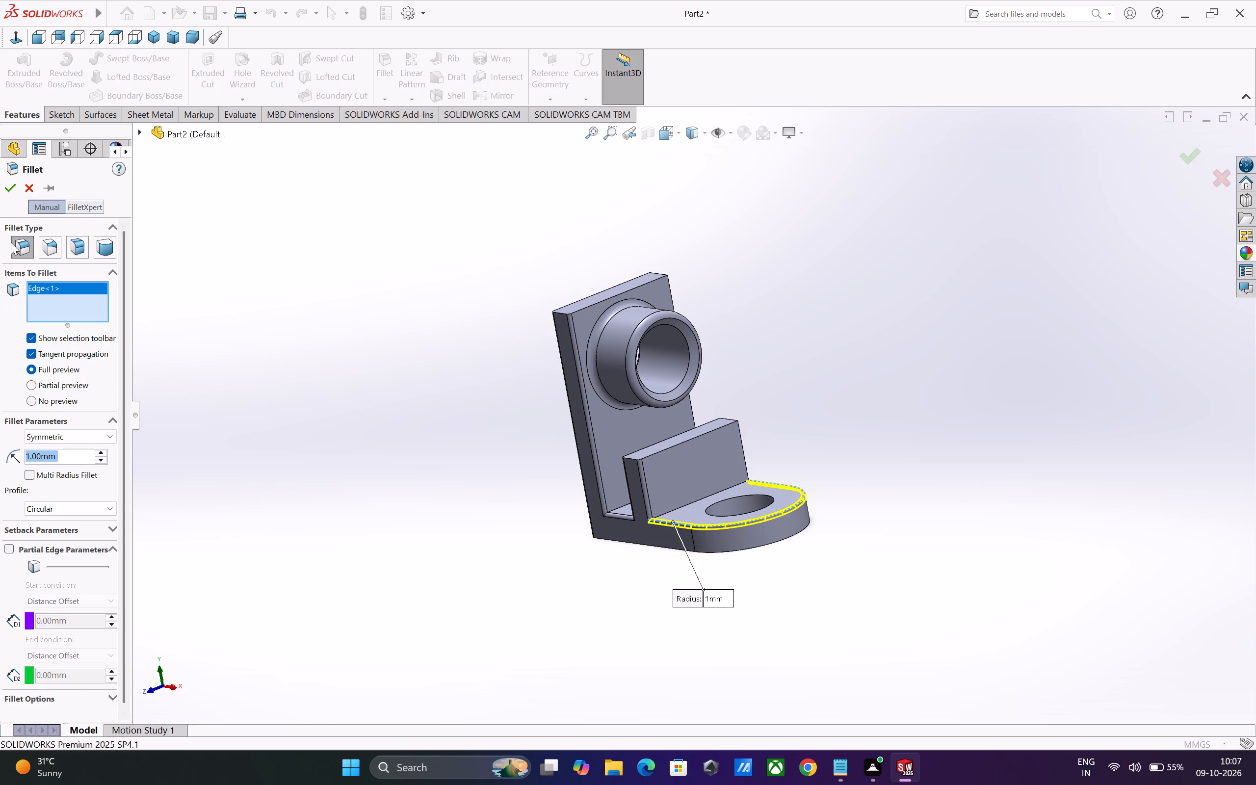
{"action": "left_click", "coordinate": [10, 190]}
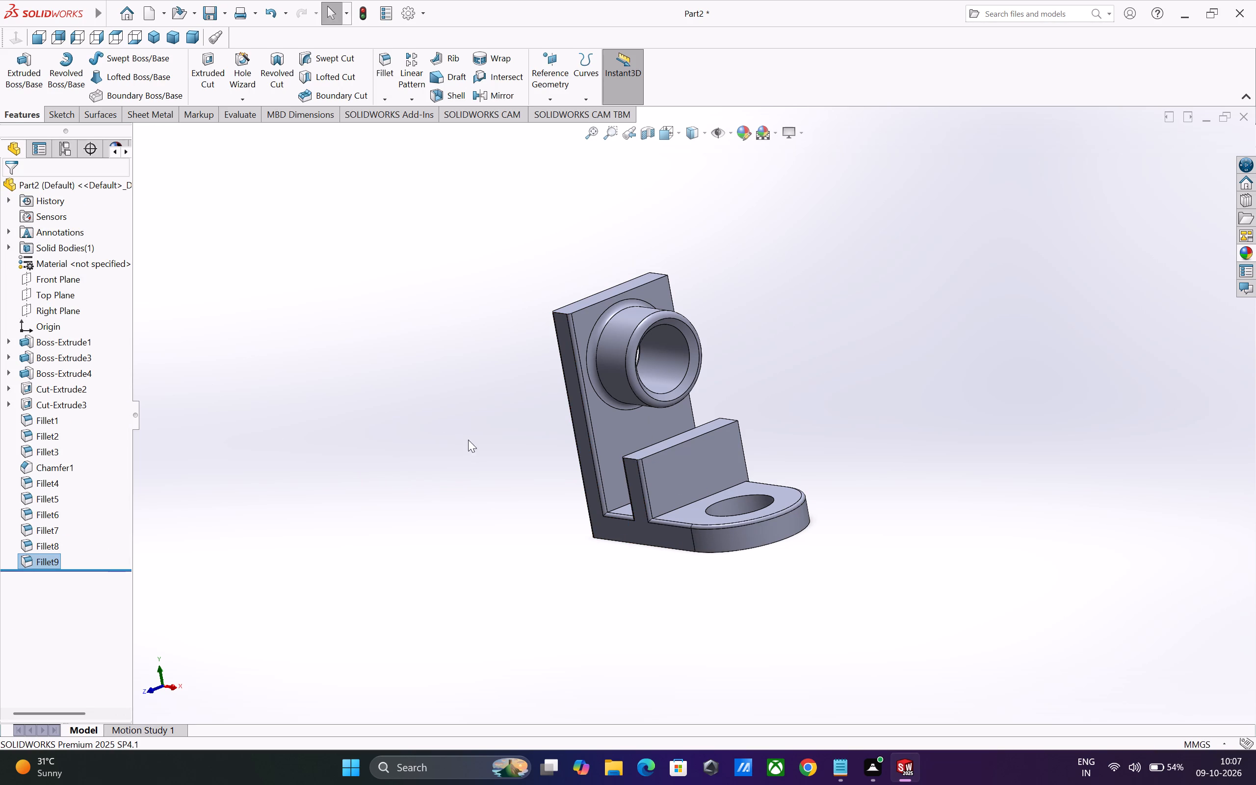
Fillet a long top edge of the short upright and the outer top edge of the tall upright, each as a separate 1 mm fillet.
{"action": "left_click", "coordinate": [389, 73]}
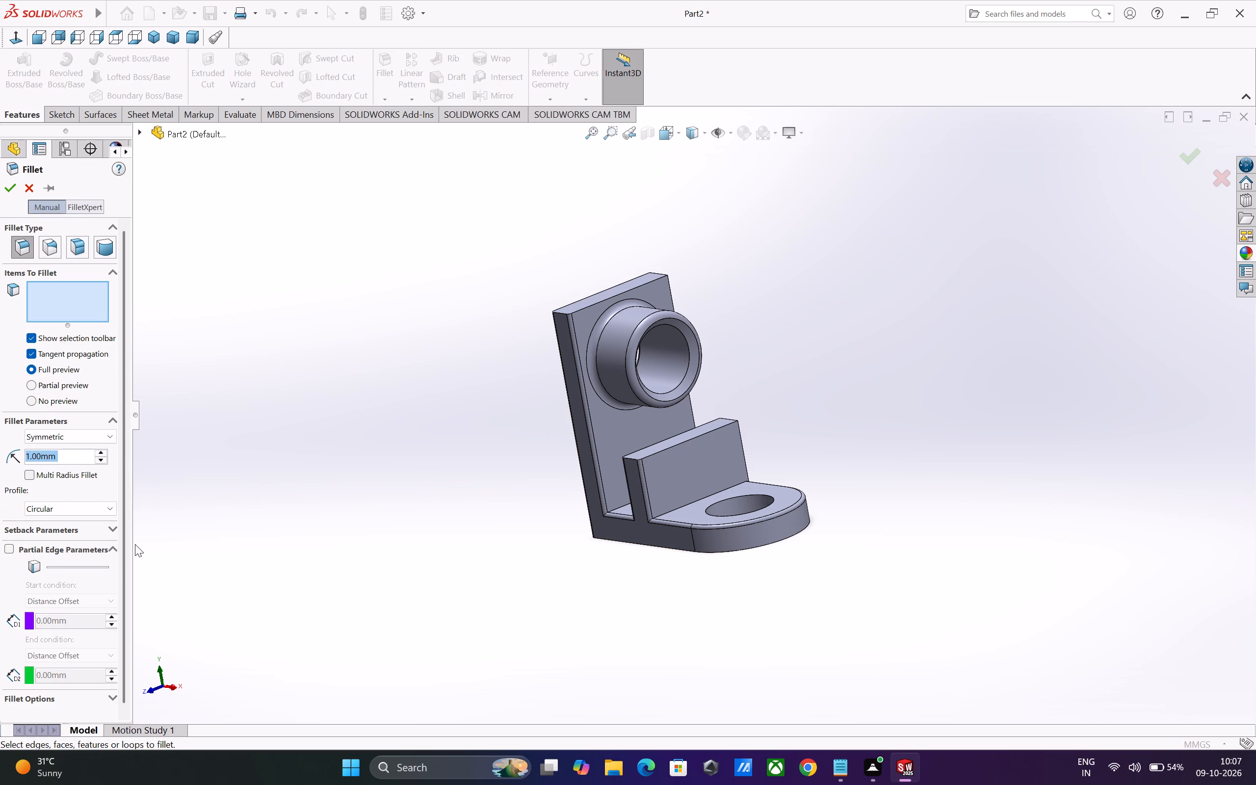
{"action": "left_click", "coordinate": [693, 440]}
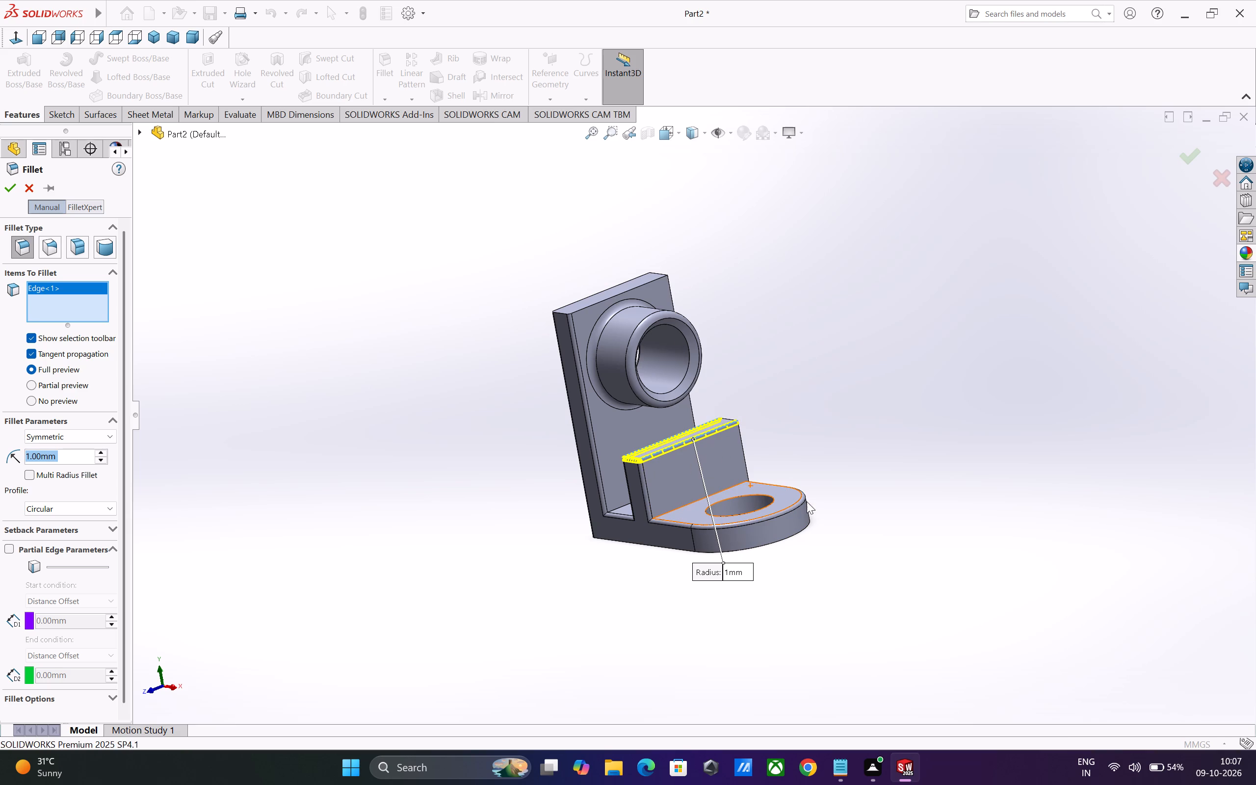
{"action": "left_click", "coordinate": [6, 192]}
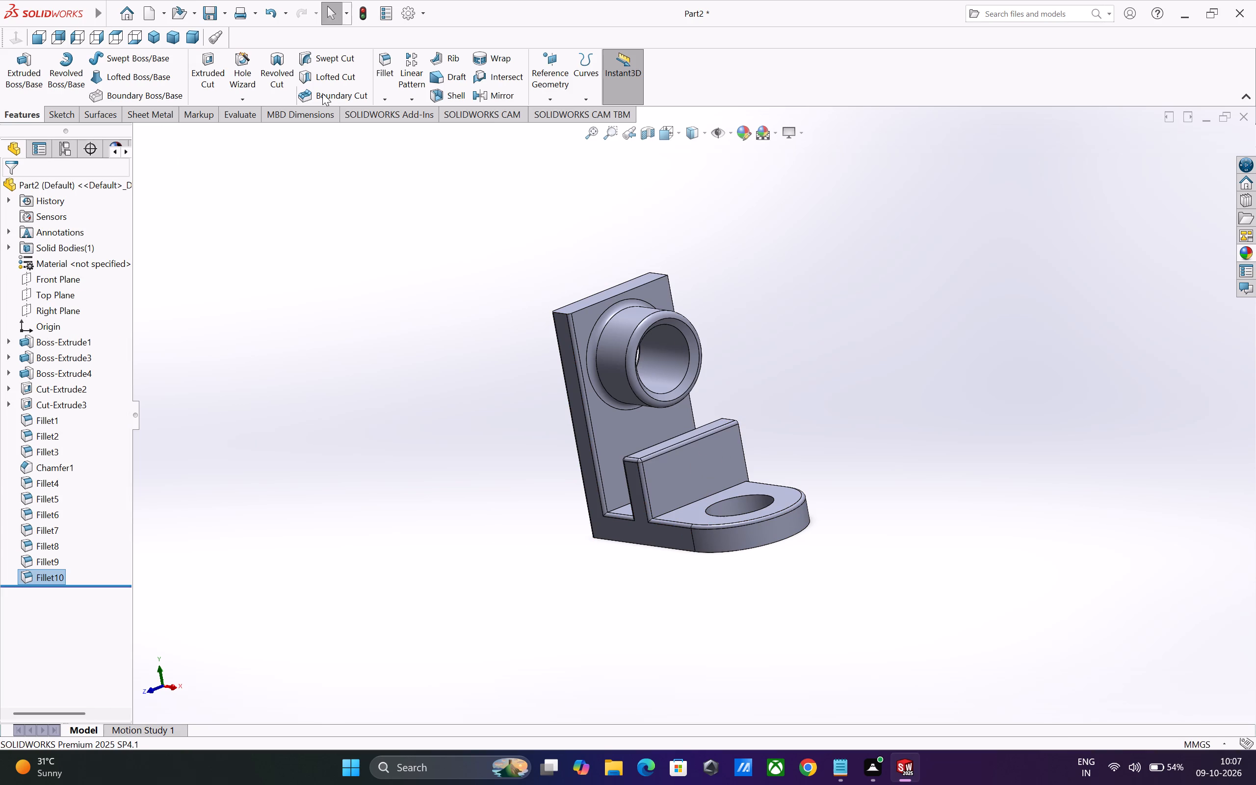
{"action": "left_click", "coordinate": [384, 66]}
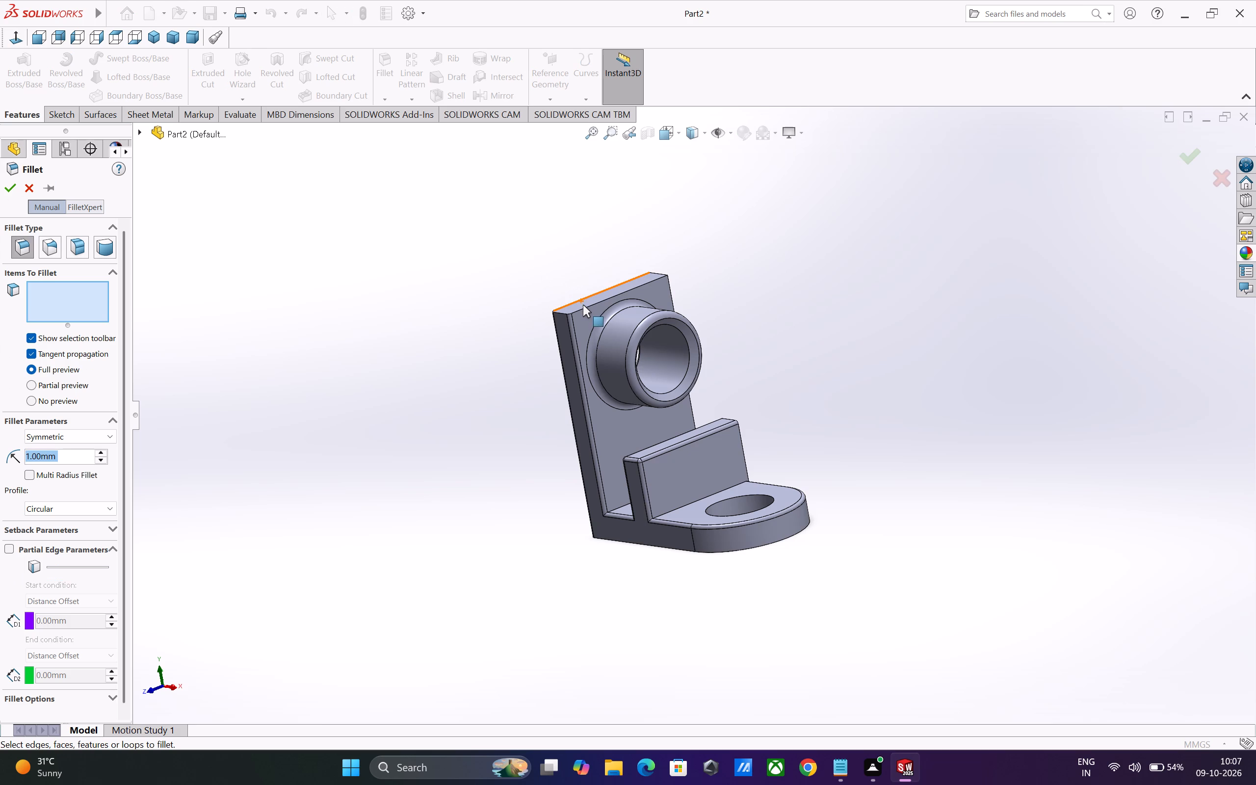
{"action": "left_click", "coordinate": [585, 307]}
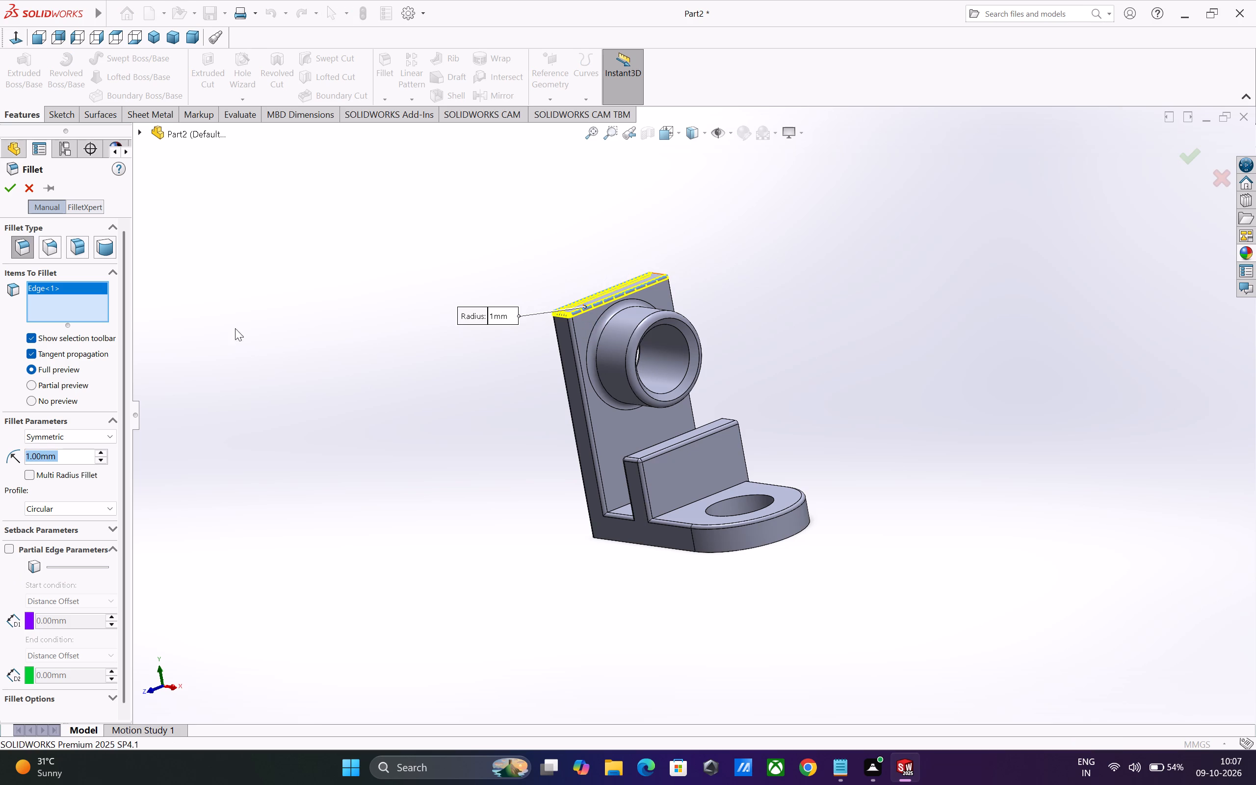
{"action": "left_click", "coordinate": [11, 190]}
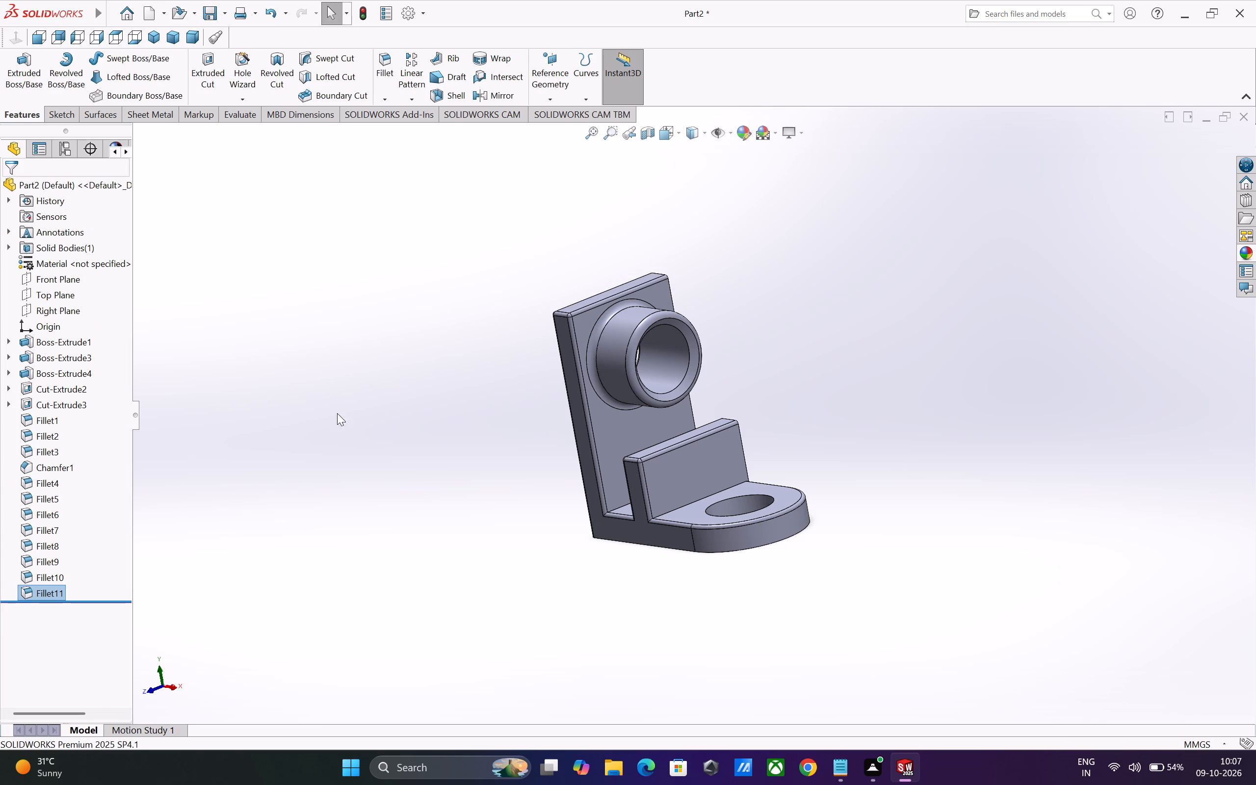
Fillet the tall upright's long boss-side edge on the opposite side face, with tangent propagation, using a 1 mm radius.
{"action": "middle_click_drag", "start_coordinate": [1034, 580], "coordinate": [842, 647]}
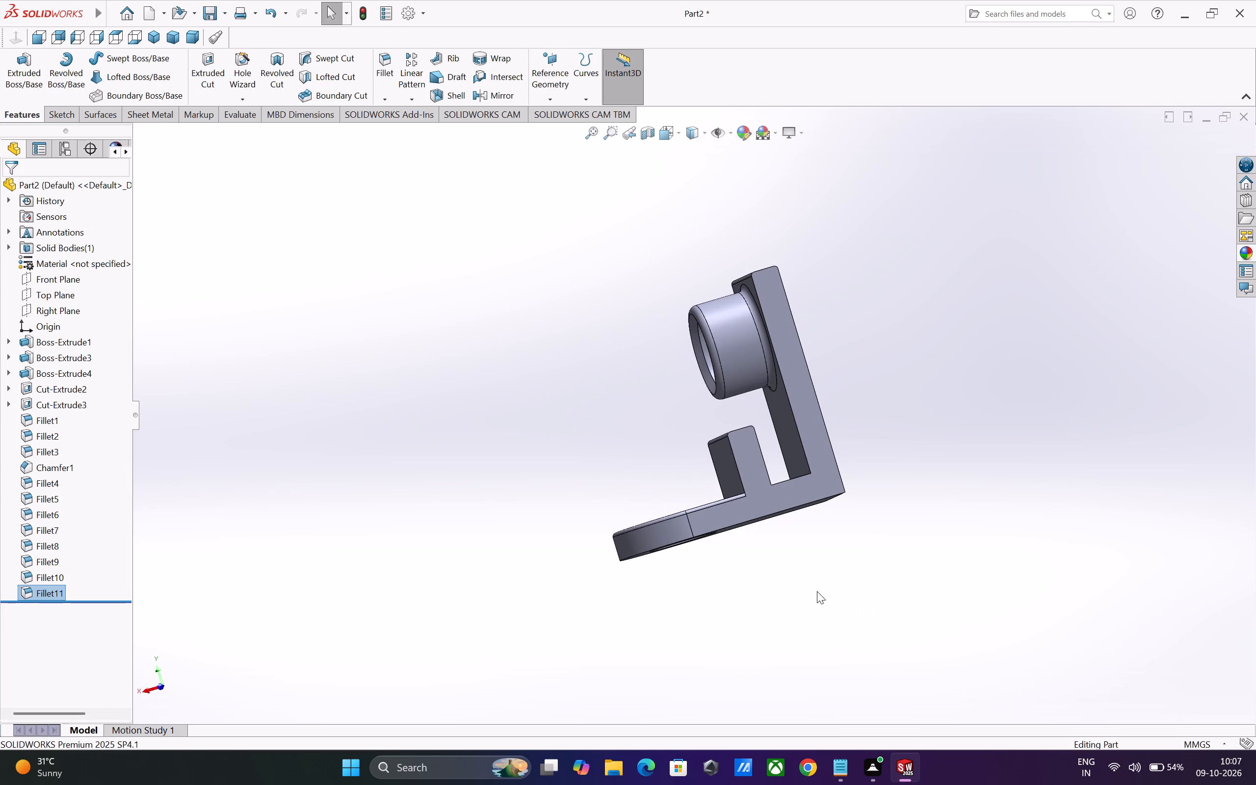
{"action": "left_click", "coordinate": [379, 78]}
{"action": "left_click", "coordinate": [801, 444]}
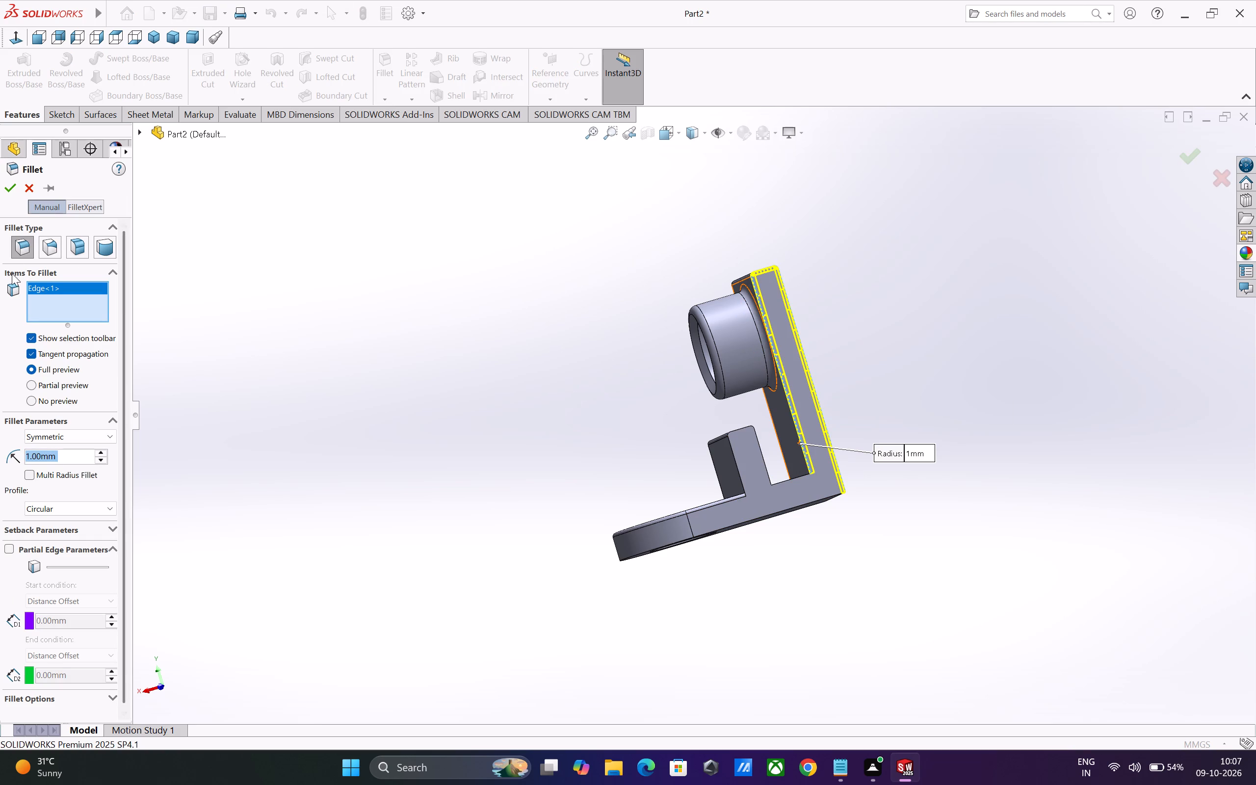
{"action": "left_click", "coordinate": [8, 188]}
Fillet the short upright's vertical edge facing the base hole on the opposite side face with a 1 mm radius.
{"action": "middle_click_drag", "start_coordinate": [497, 462], "coordinate": [678, 510]}
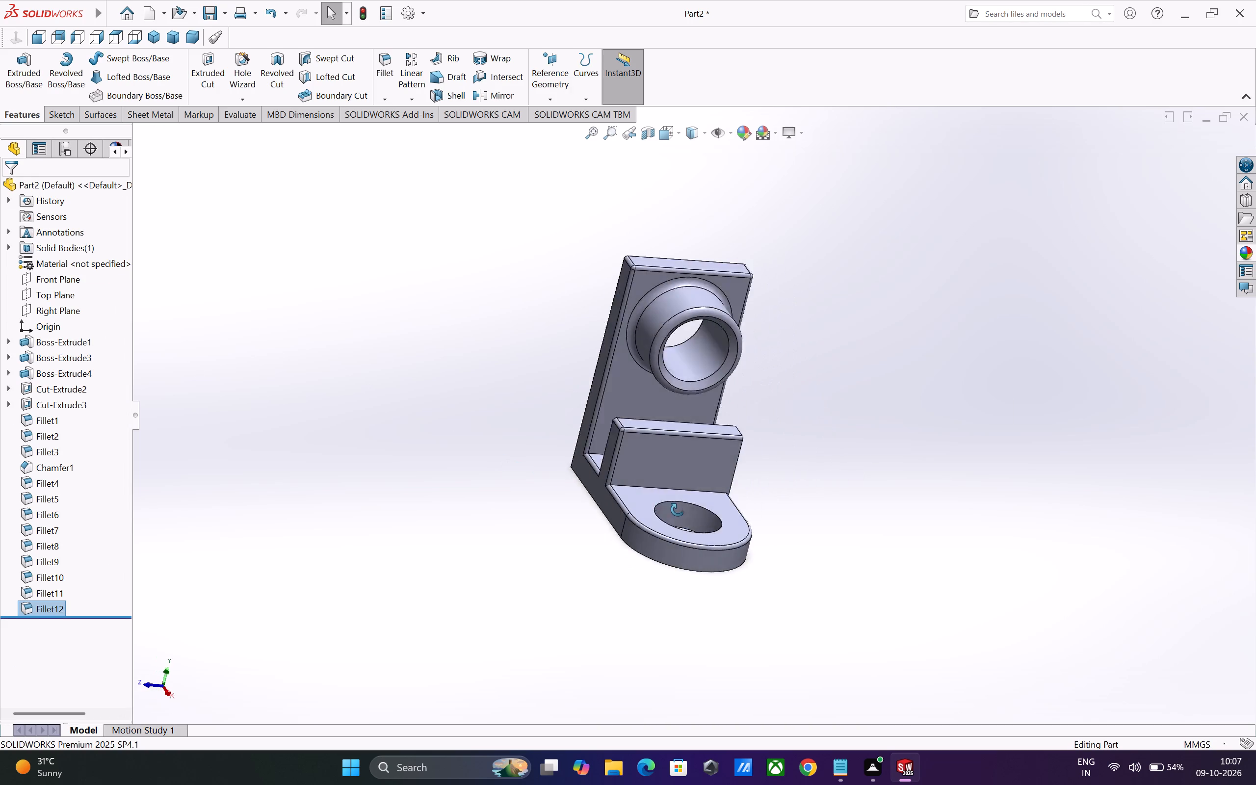
{"action": "middle_click_drag", "start_coordinate": [678, 510], "coordinate": [537, 471]}
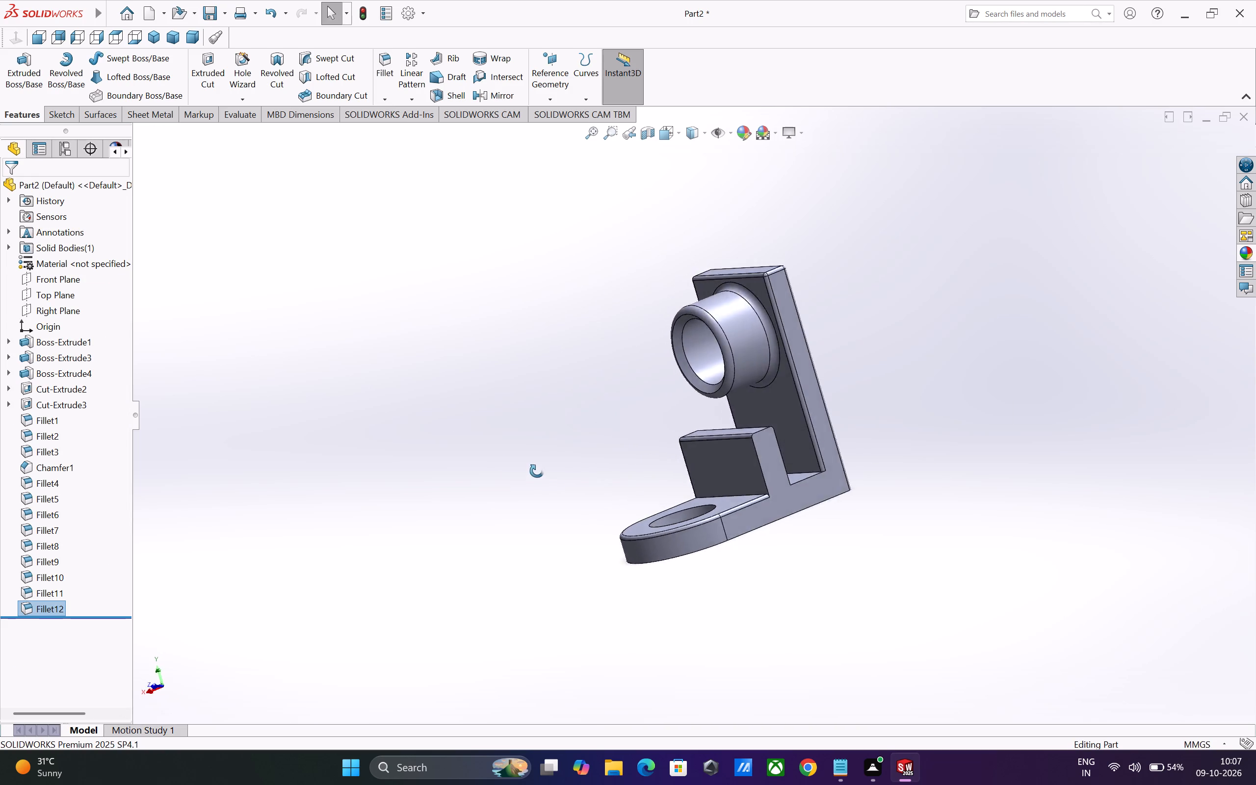
{"action": "middle_click_drag", "start_coordinate": [537, 471], "coordinate": [587, 467]}
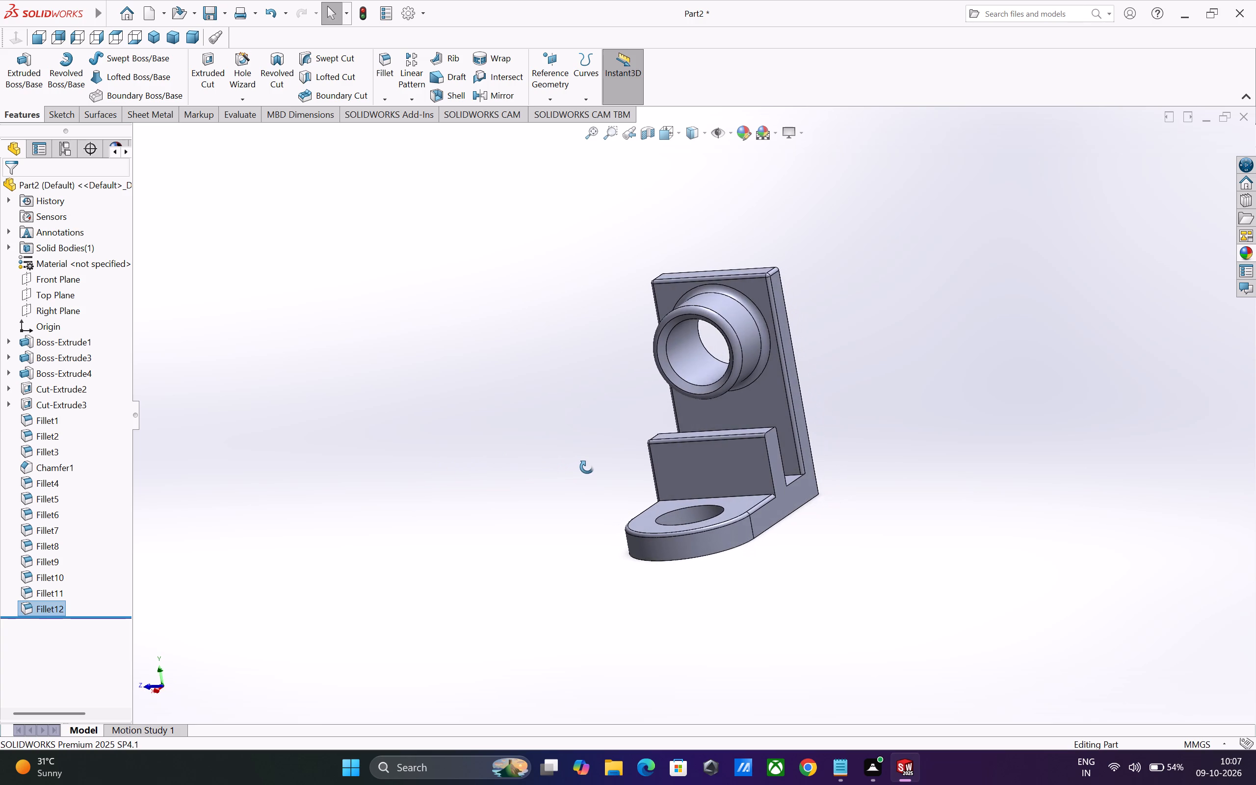
{"action": "middle_click_drag", "start_coordinate": [587, 467], "coordinate": [582, 456]}
{"action": "left_click", "coordinate": [378, 74]}
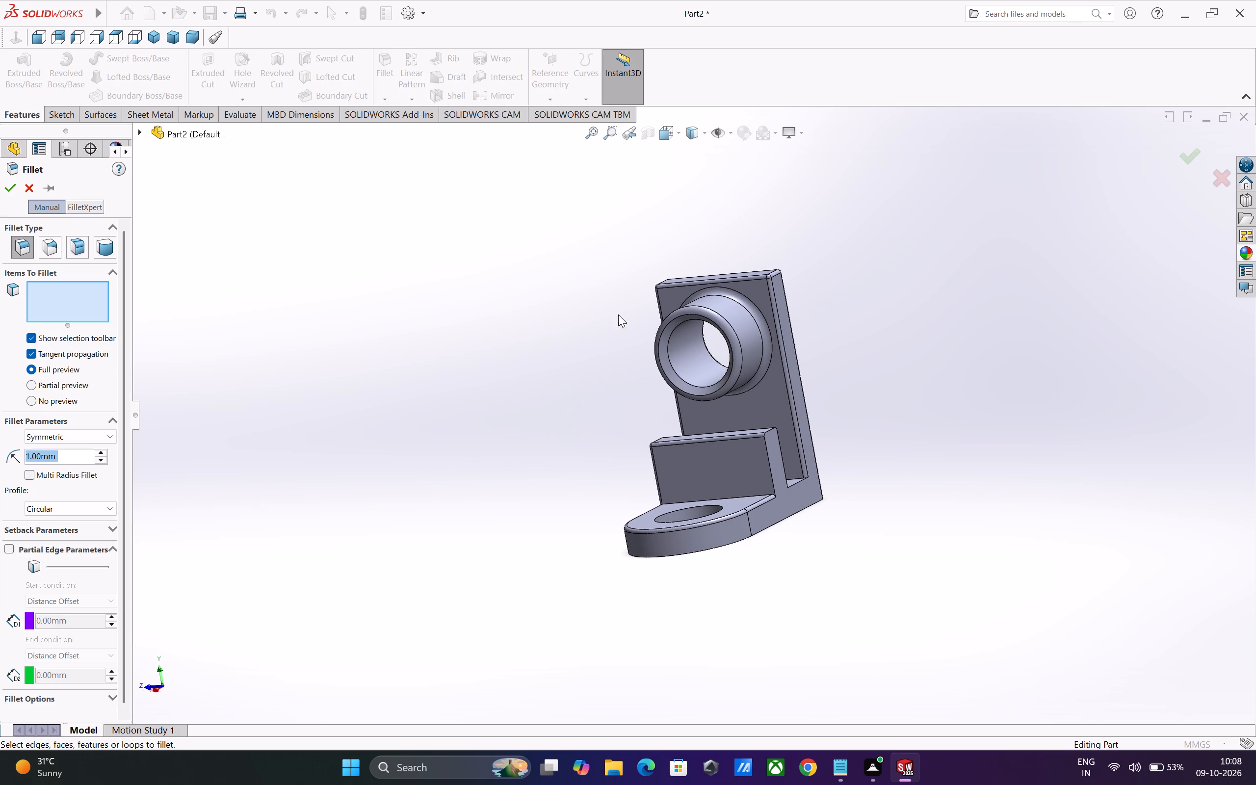
{"action": "left_click", "coordinate": [768, 467]}
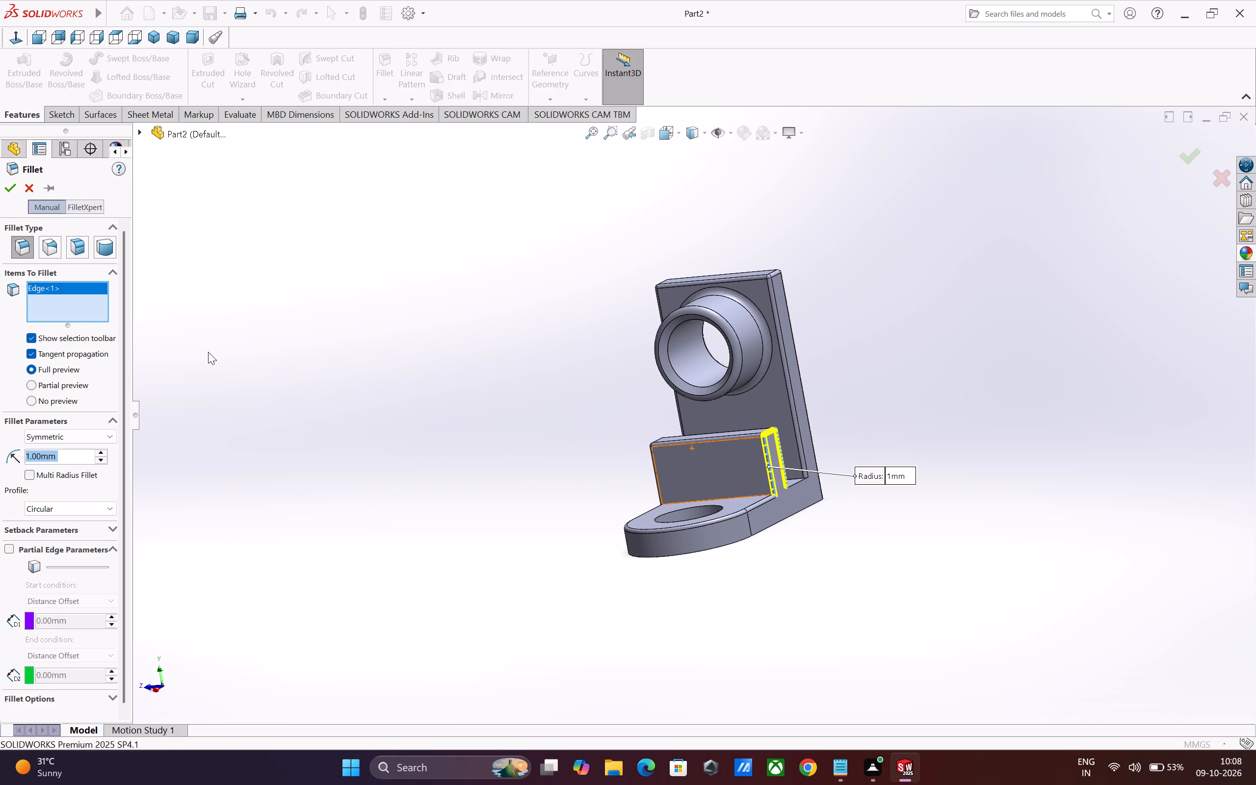
{"action": "left_click", "coordinate": [7, 191]}
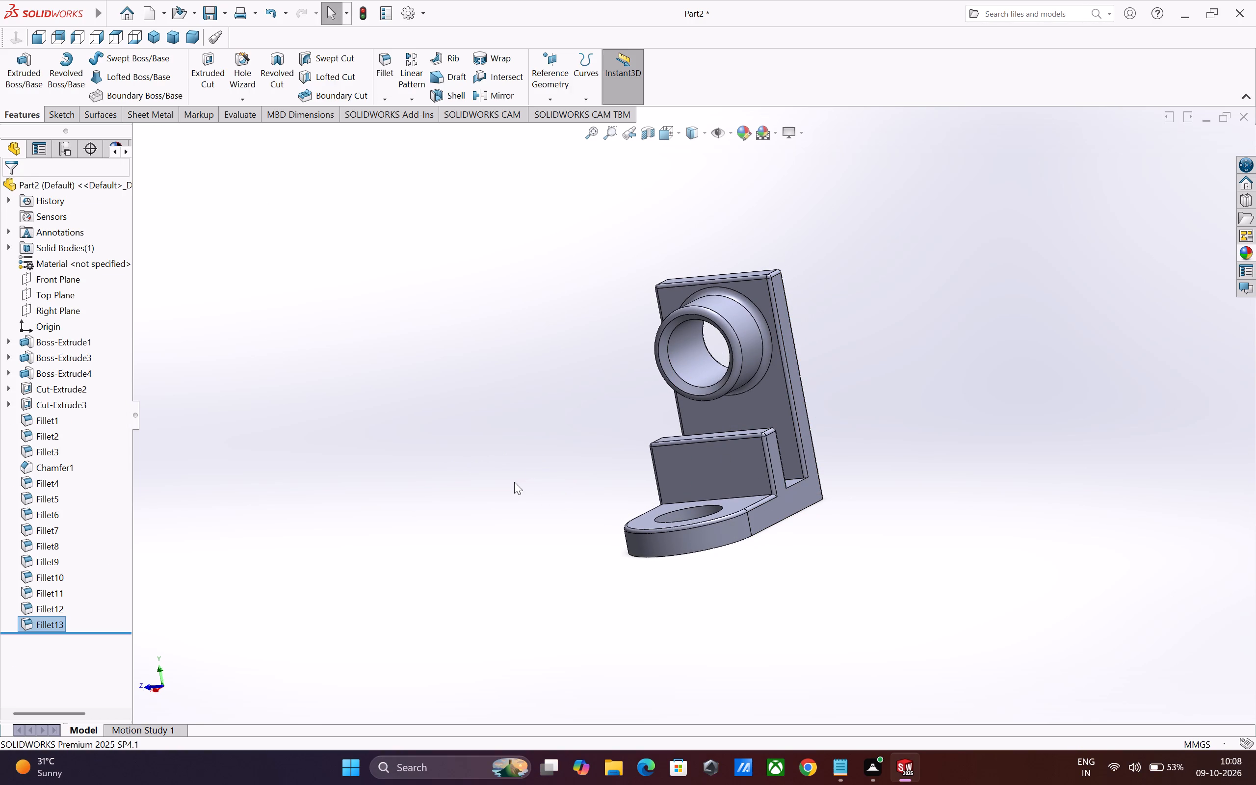
Fillet the short upper edge of the base between the two uprights, on the opposite side face, with a 1 mm radius.
{"action": "left_click", "coordinate": [390, 73]}
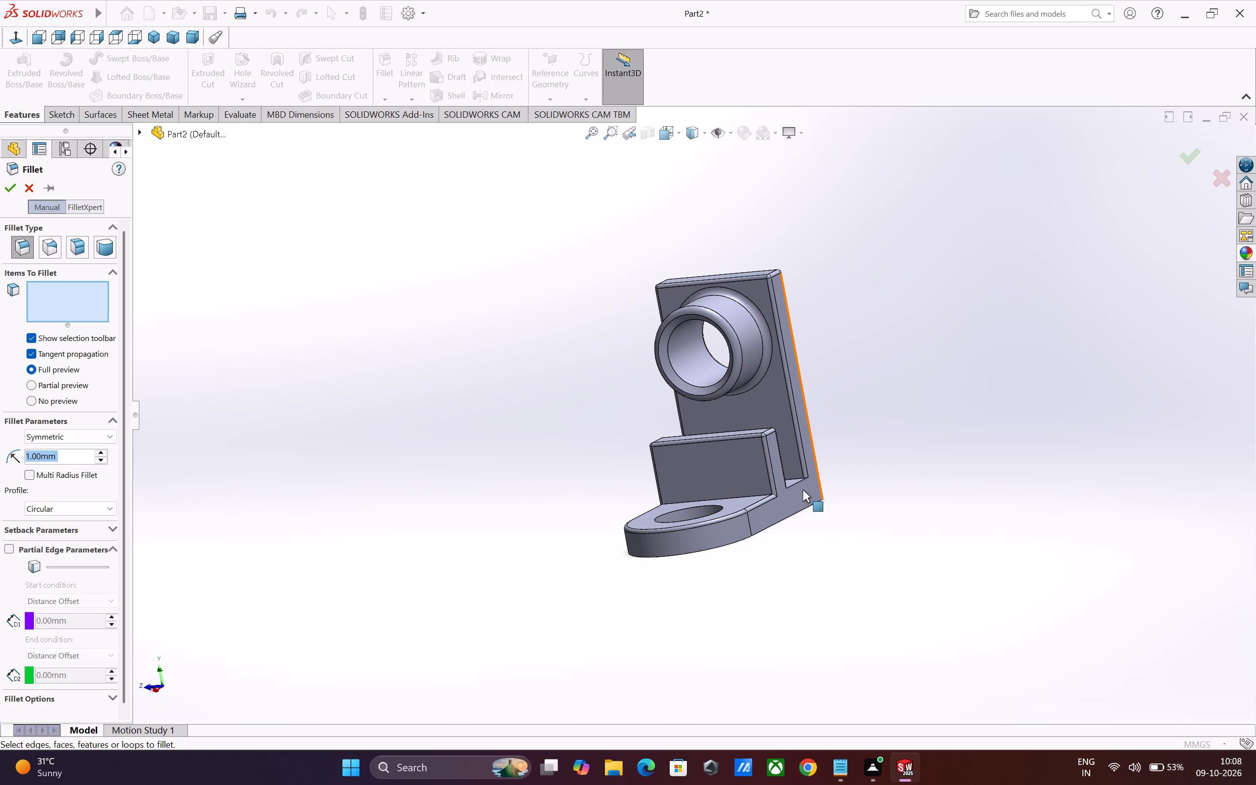
{"action": "left_click", "coordinate": [794, 484]}
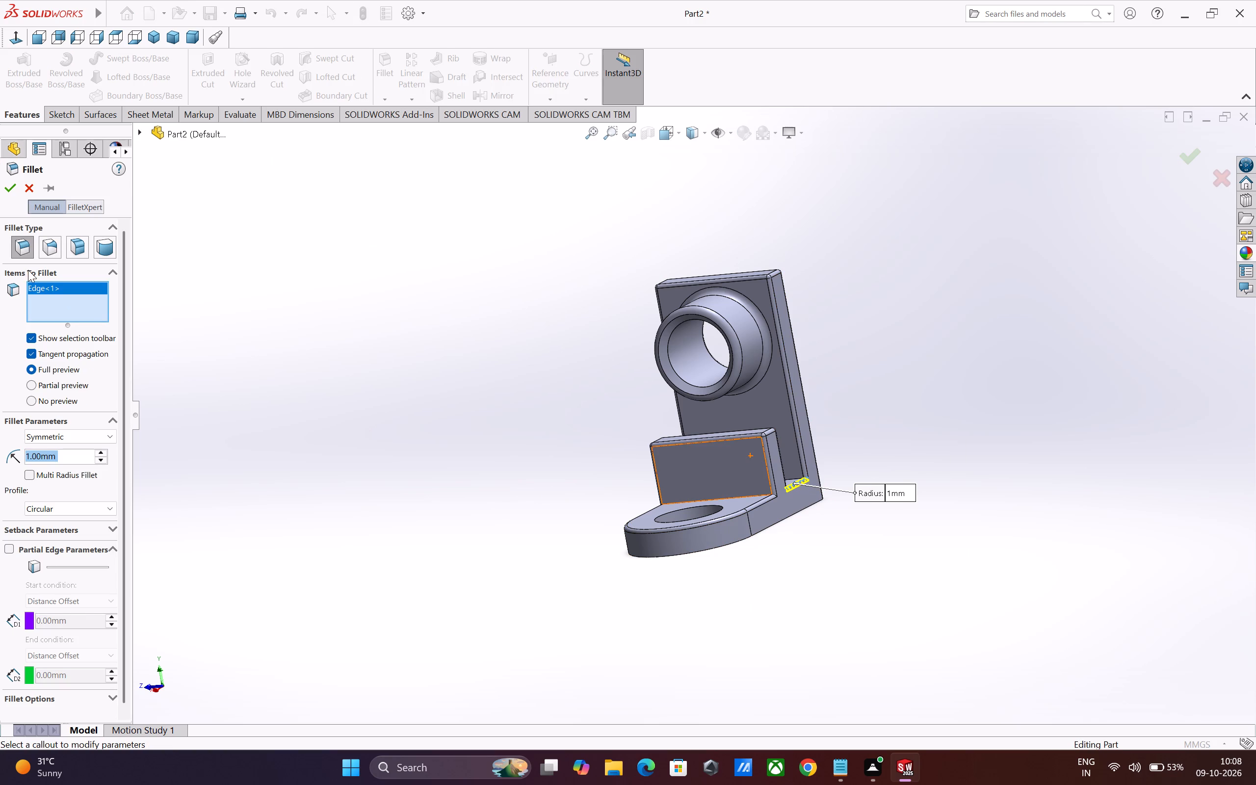
{"action": "left_click", "coordinate": [8, 187]}
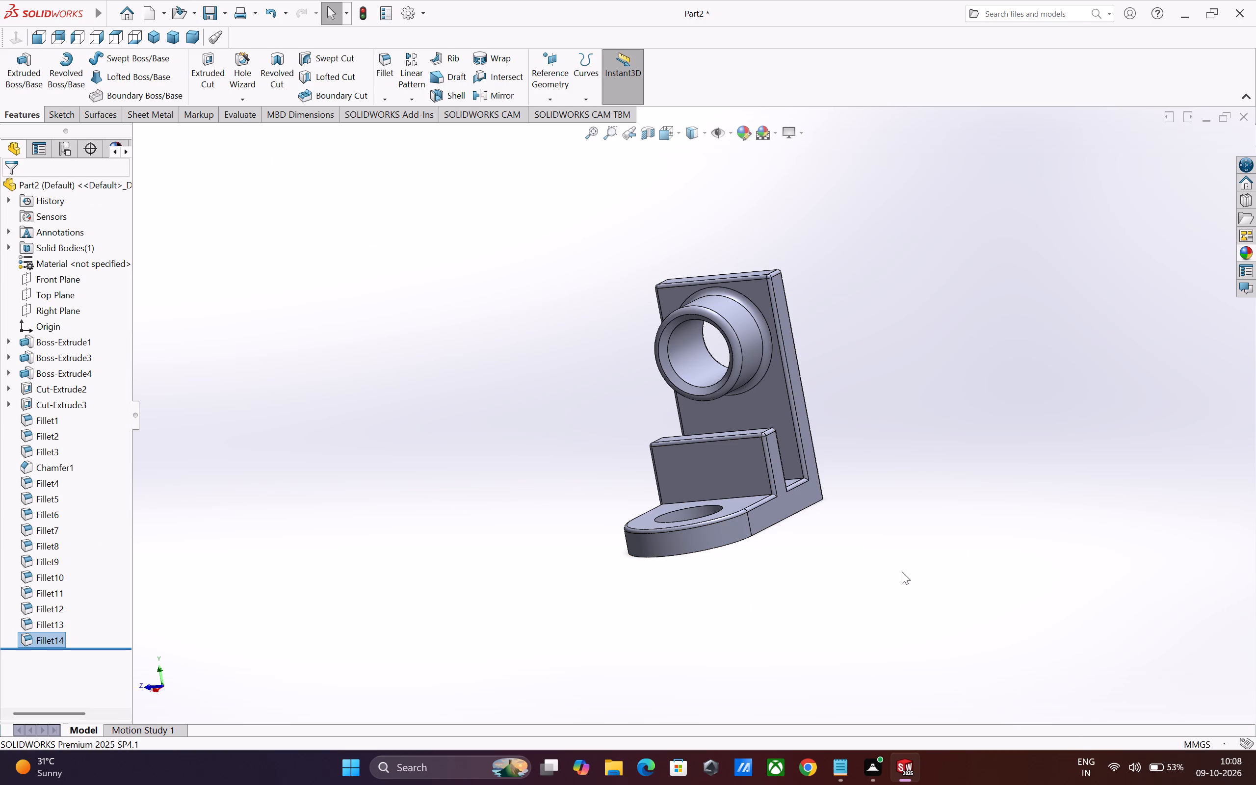
Start a 3 mm, 45-degree chamfer on the bottom edge where the tall upright's outer face meets the base underside.
{"action": "middle_click_drag", "start_coordinate": [904, 558], "coordinate": [846, 564]}
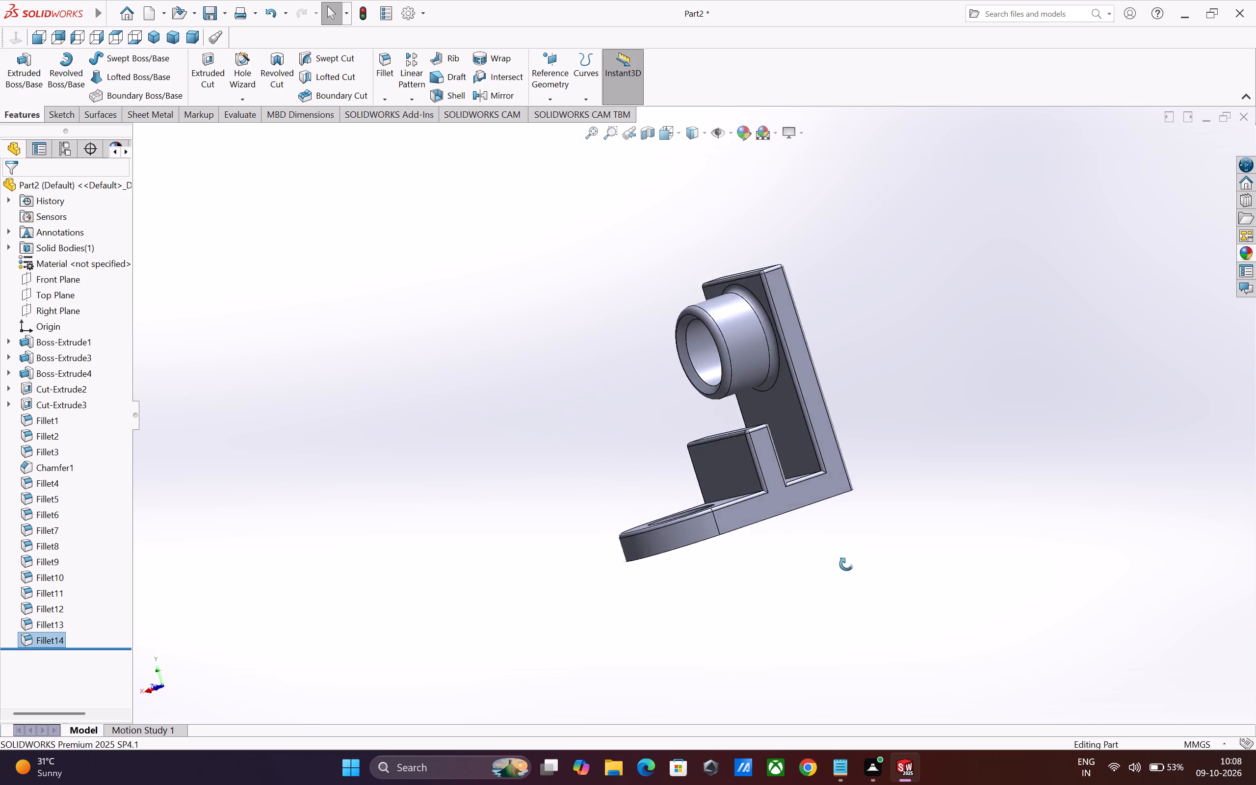
{"action": "middle_click_drag", "start_coordinate": [846, 564], "coordinate": [508, 449]}
{"action": "left_click", "coordinate": [380, 99]}
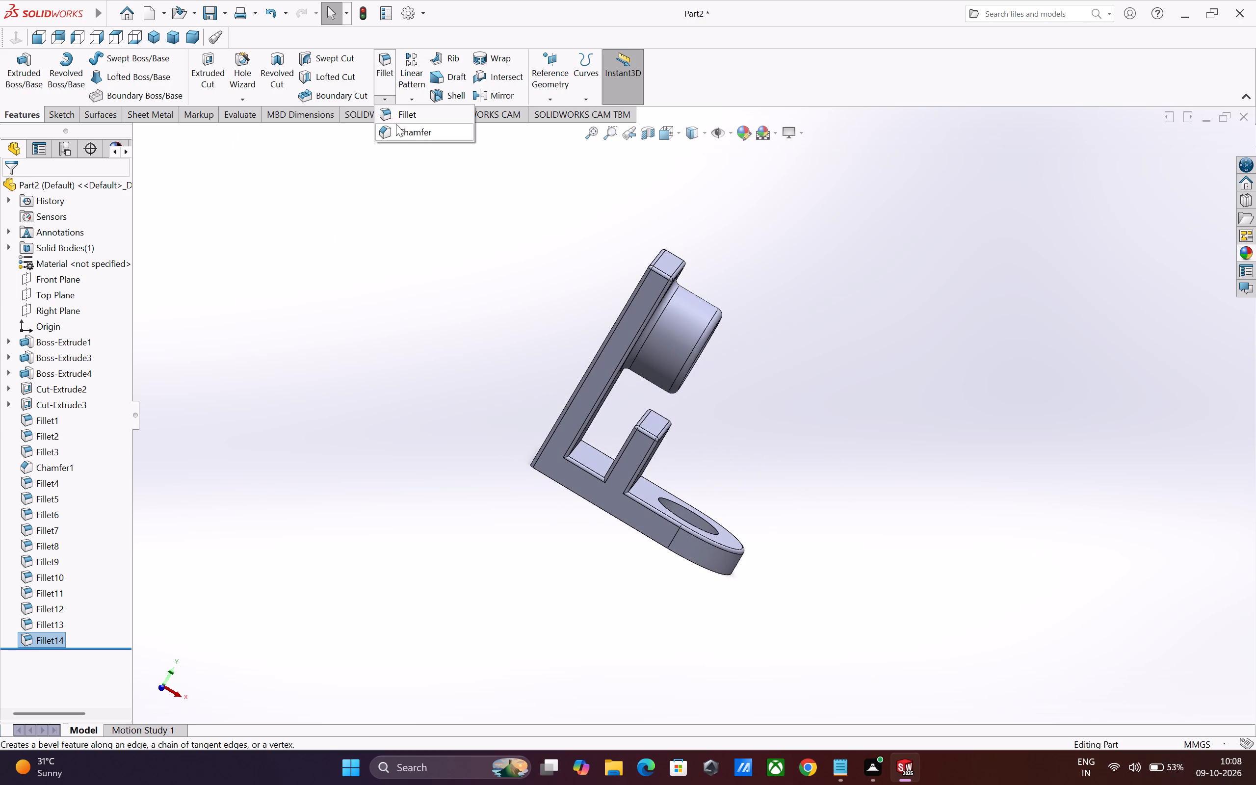
{"action": "left_click", "coordinate": [396, 132]}
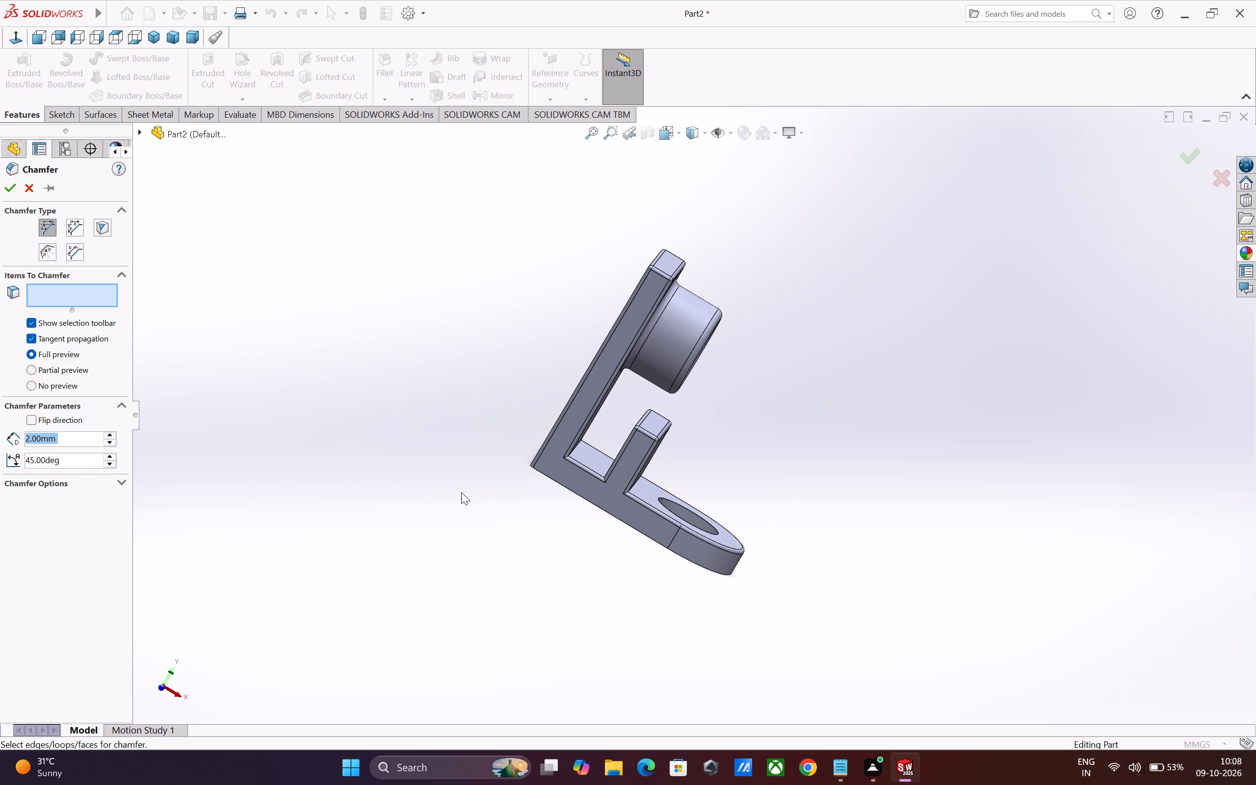
{"action": "key", "text": "5"}
{"action": "key", "text": "BackSpace"}
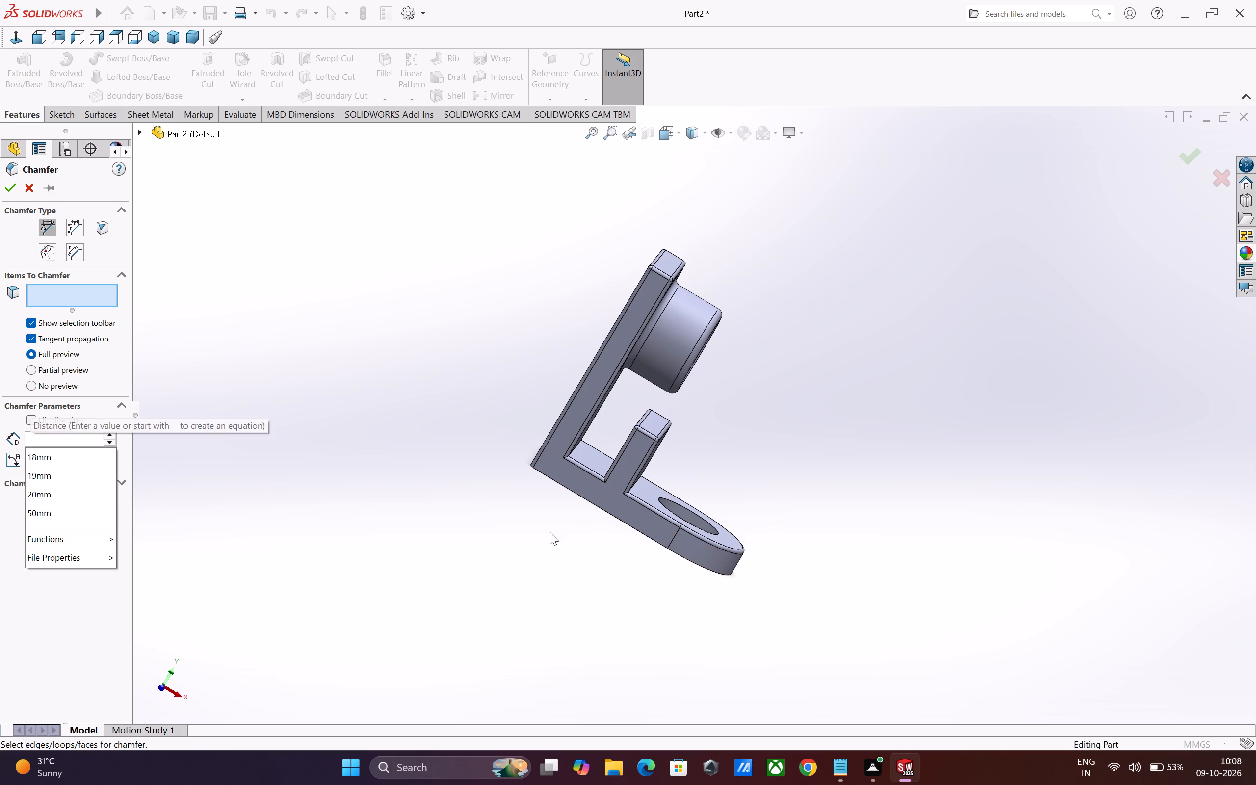
{"action": "key", "text": "3"}
{"action": "key", "text": "Return"}
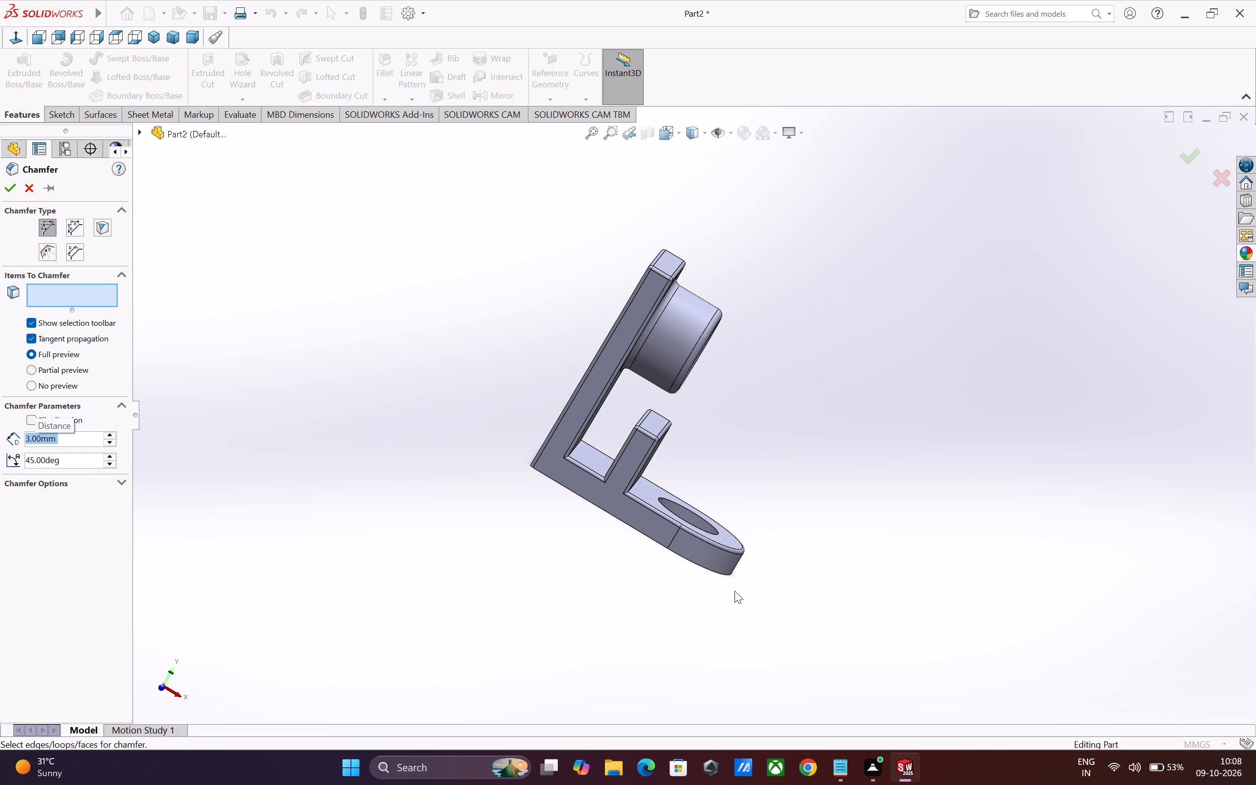
{"action": "middle_click_drag", "start_coordinate": [588, 617], "coordinate": [685, 635]}
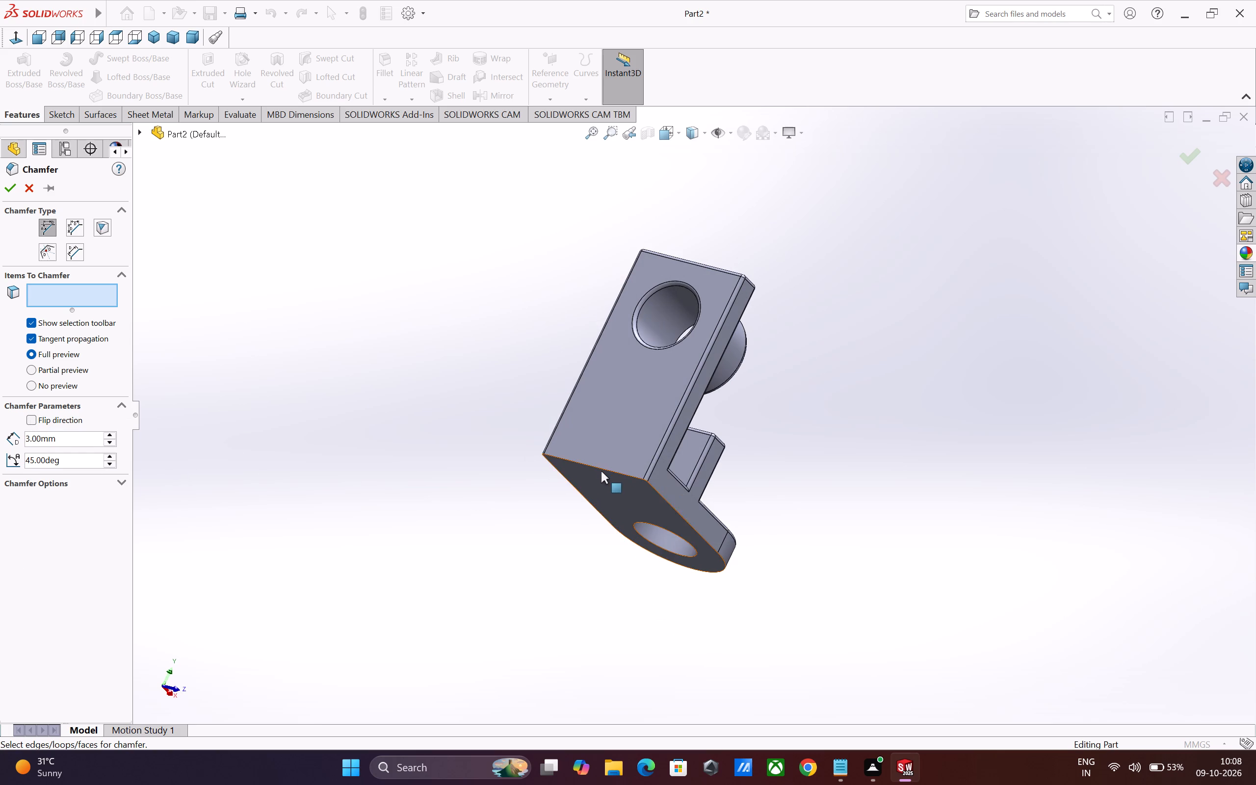
{"action": "left_click", "coordinate": [601, 469]}
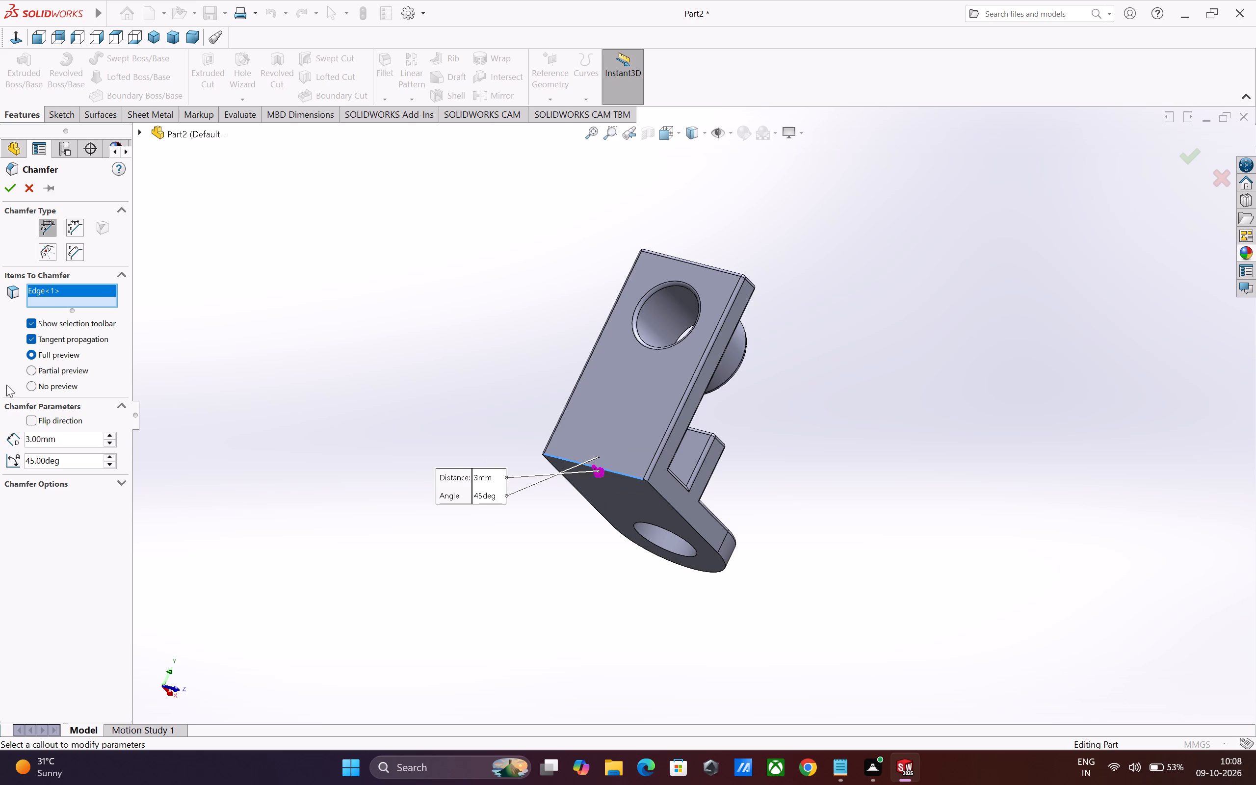
Set the chamfer distance to 1 mm at 45 degrees and apply it around the base underside's outer edge.
{"action": "triple_click", "coordinate": [61, 442]}
{"action": "left_click", "coordinate": [60, 440]}
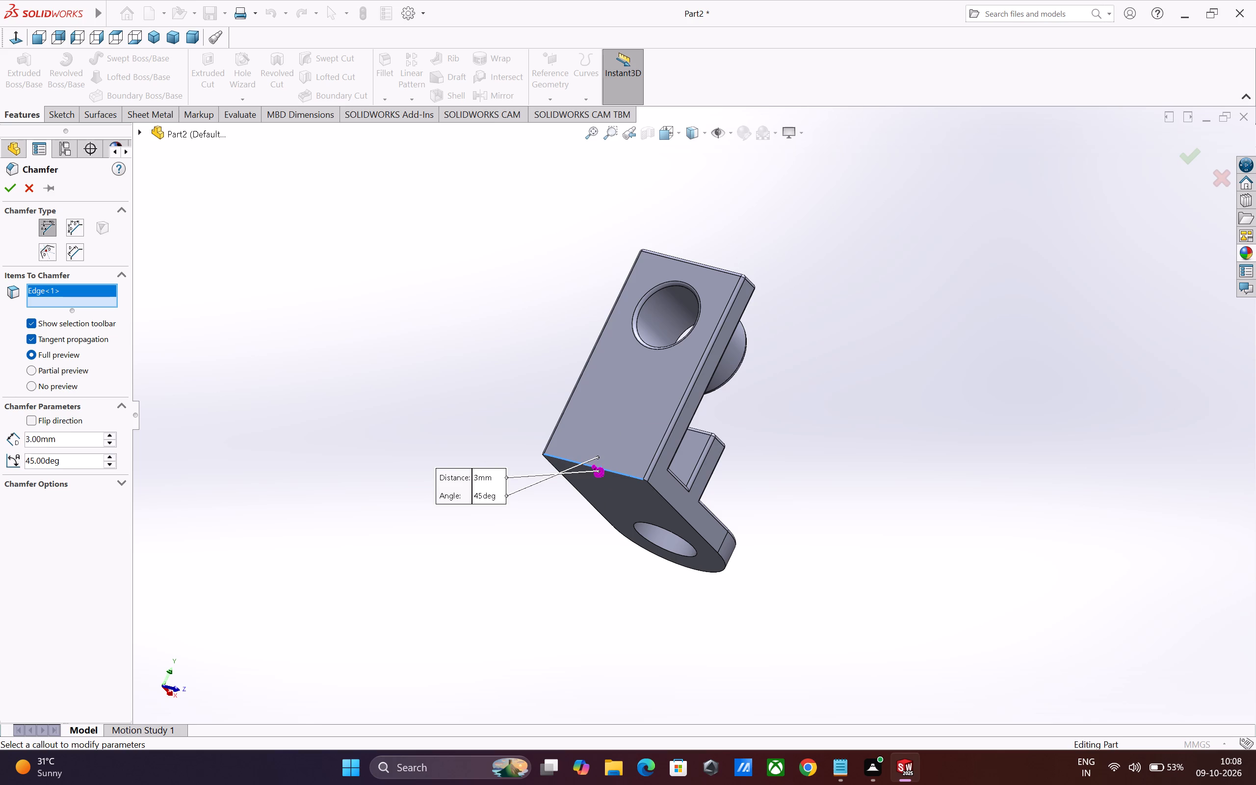
{"action": "double_click", "coordinate": [81, 443]}
{"action": "key", "text": "2"}
{"action": "key", "text": "Return"}
{"action": "double_click", "coordinate": [70, 439]}
{"action": "key", "text": "BackSpace"}
{"action": "key", "text": "2"}
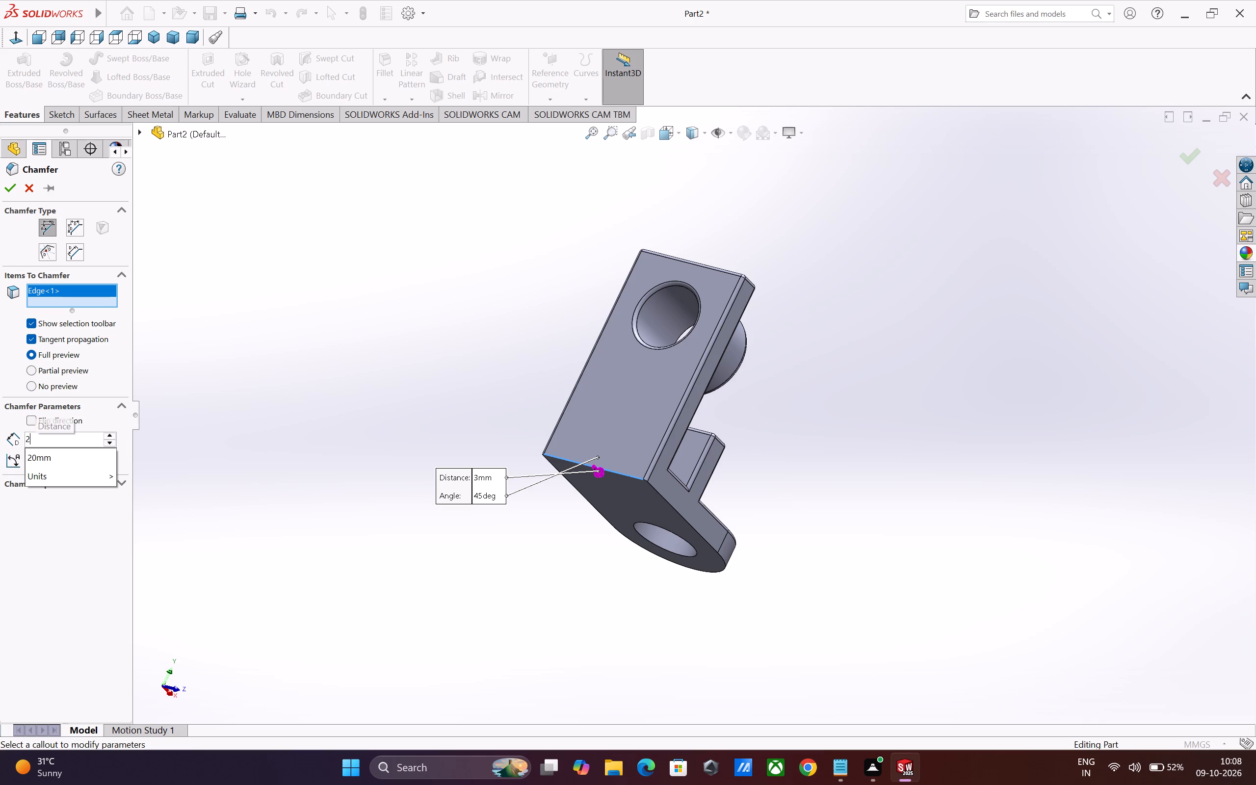
{"action": "key", "text": "Return"}
{"action": "double_click", "coordinate": [78, 438]}
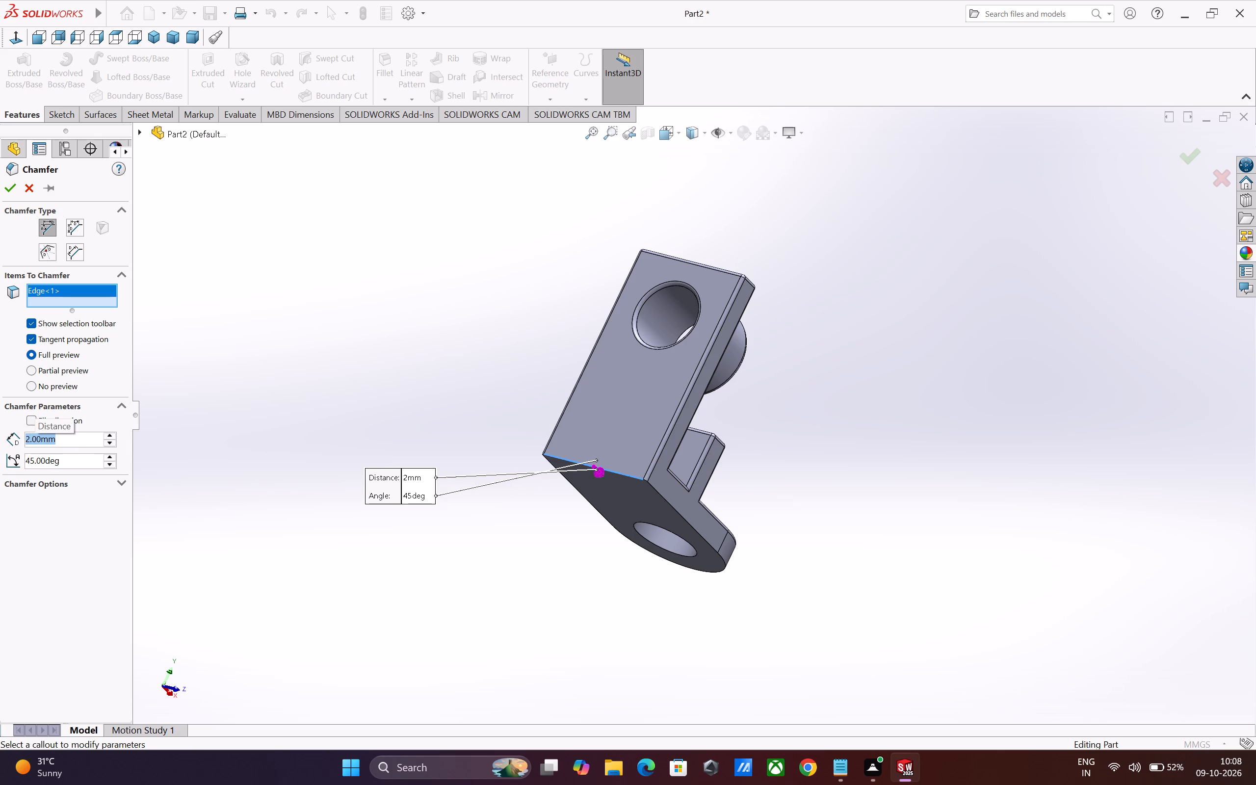
{"action": "key", "text": "1"}
{"action": "key", "text": "Return"}
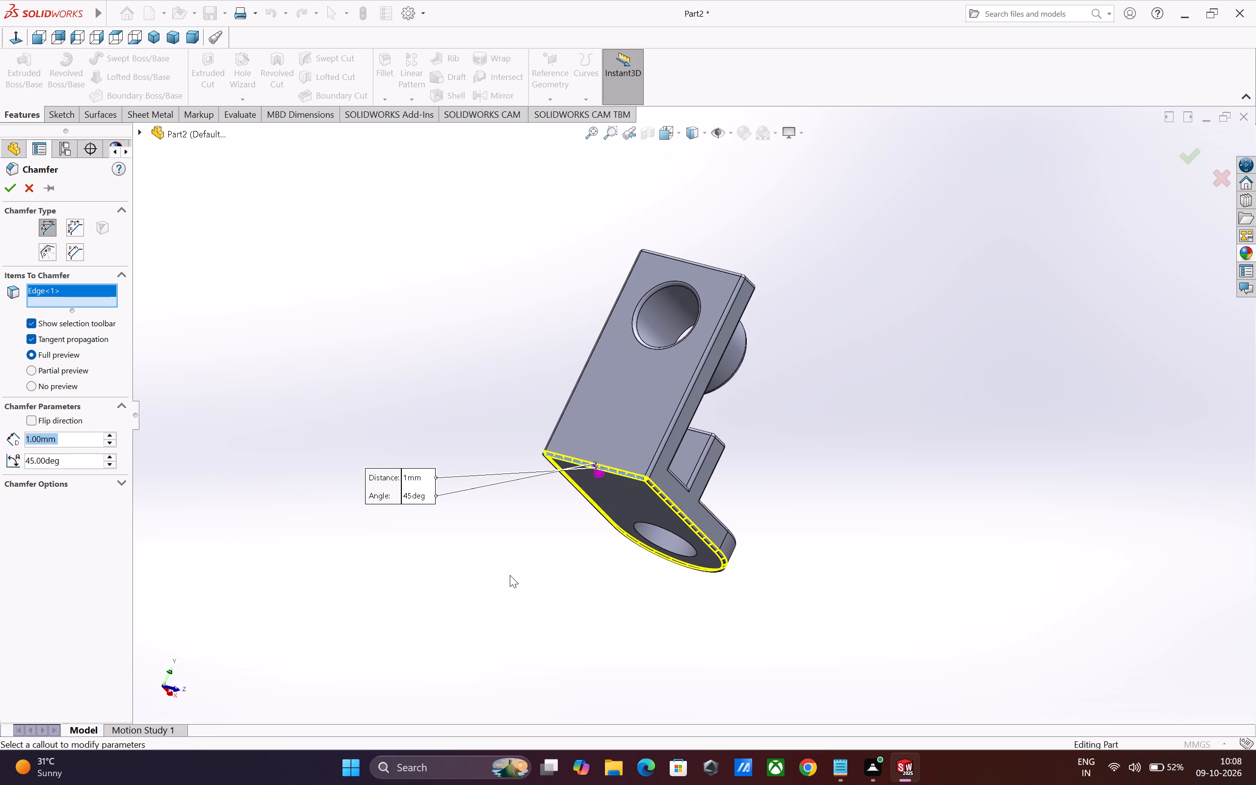
{"action": "middle_click_drag", "start_coordinate": [509, 574], "coordinate": [383, 572]}
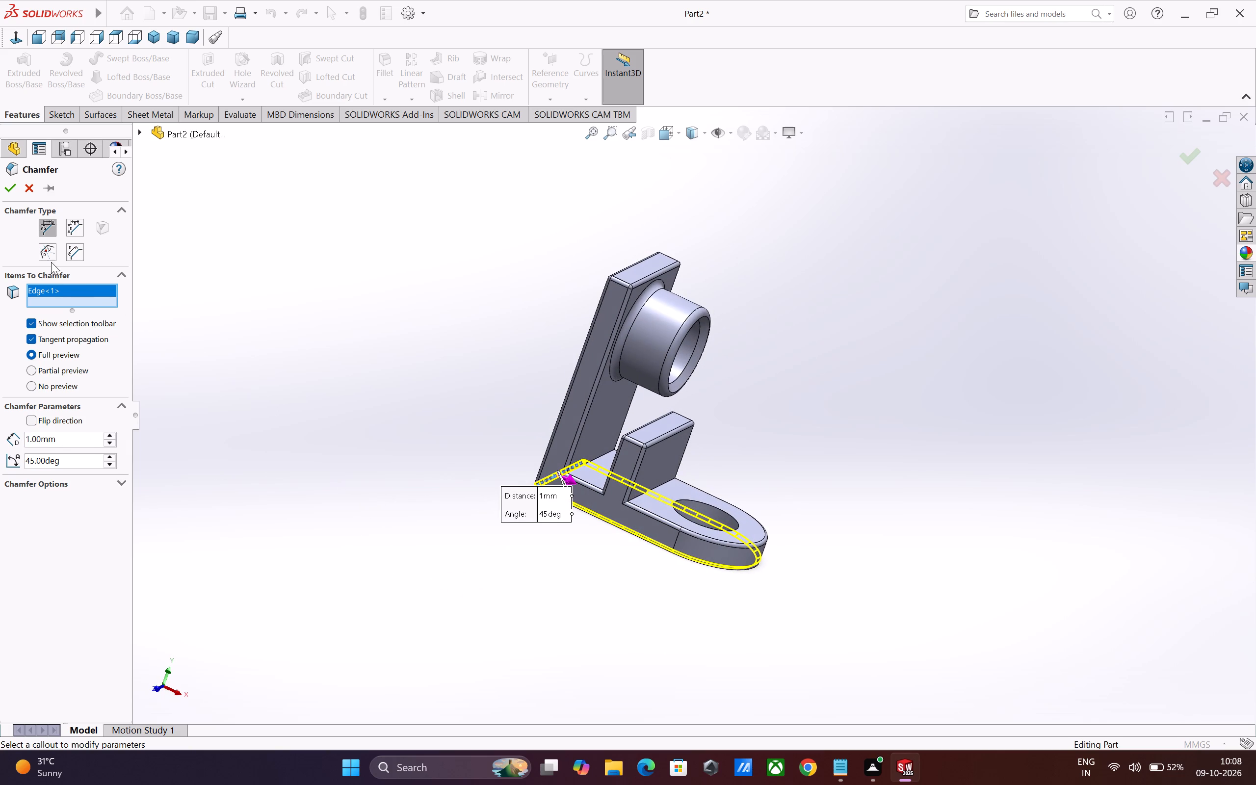
{"action": "left_click", "coordinate": [5, 184]}
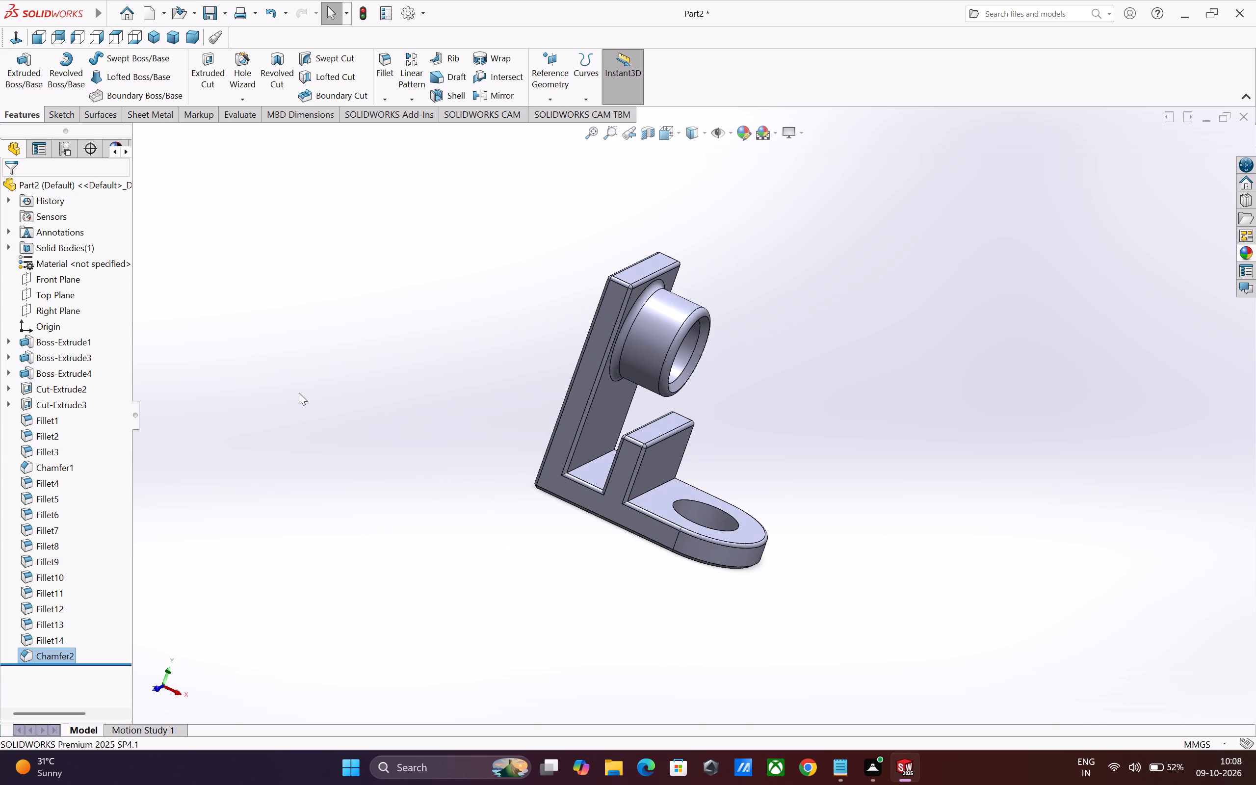
{"action": "left_click", "coordinate": [299, 392]}
Chamfer the upper edge of the base hole with a 2 mm distance at 45 degrees.
{"action": "middle_click_drag", "start_coordinate": [414, 482], "coordinate": [514, 317]}
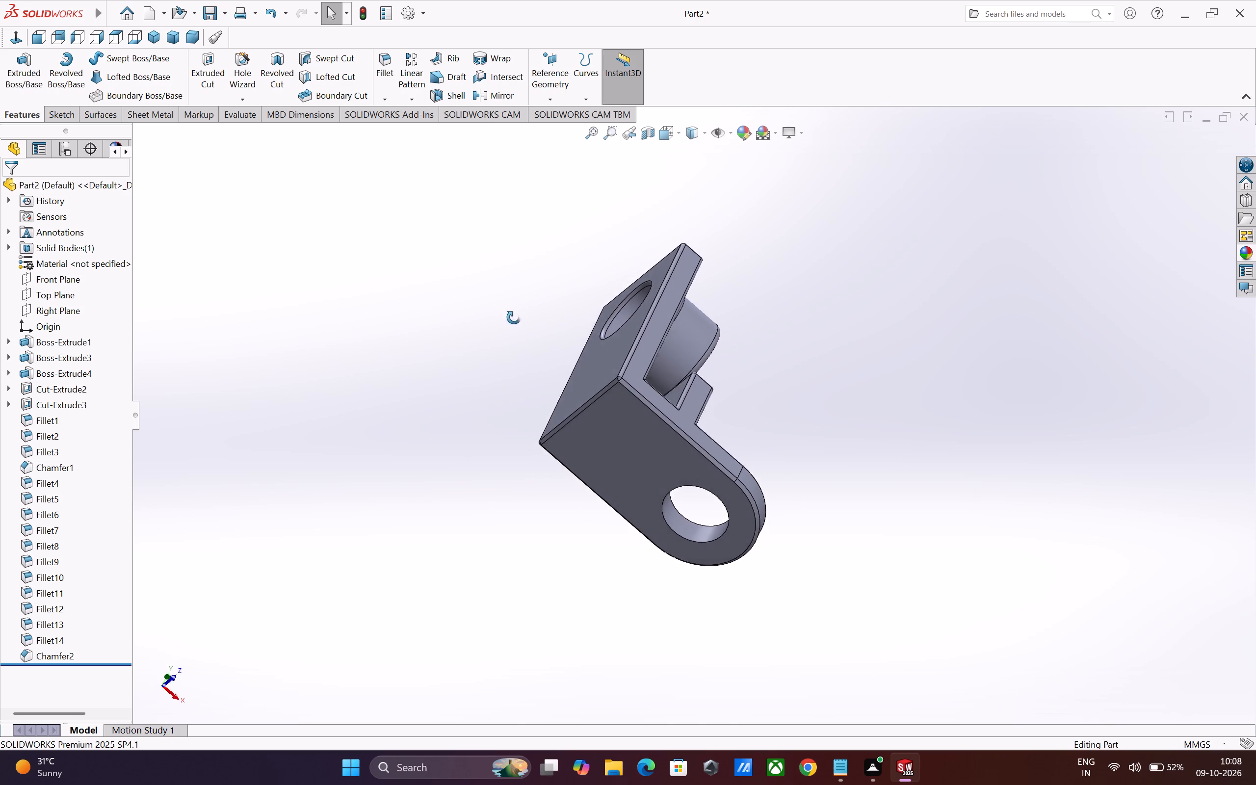
{"action": "middle_click_drag", "start_coordinate": [514, 317], "coordinate": [328, 337]}
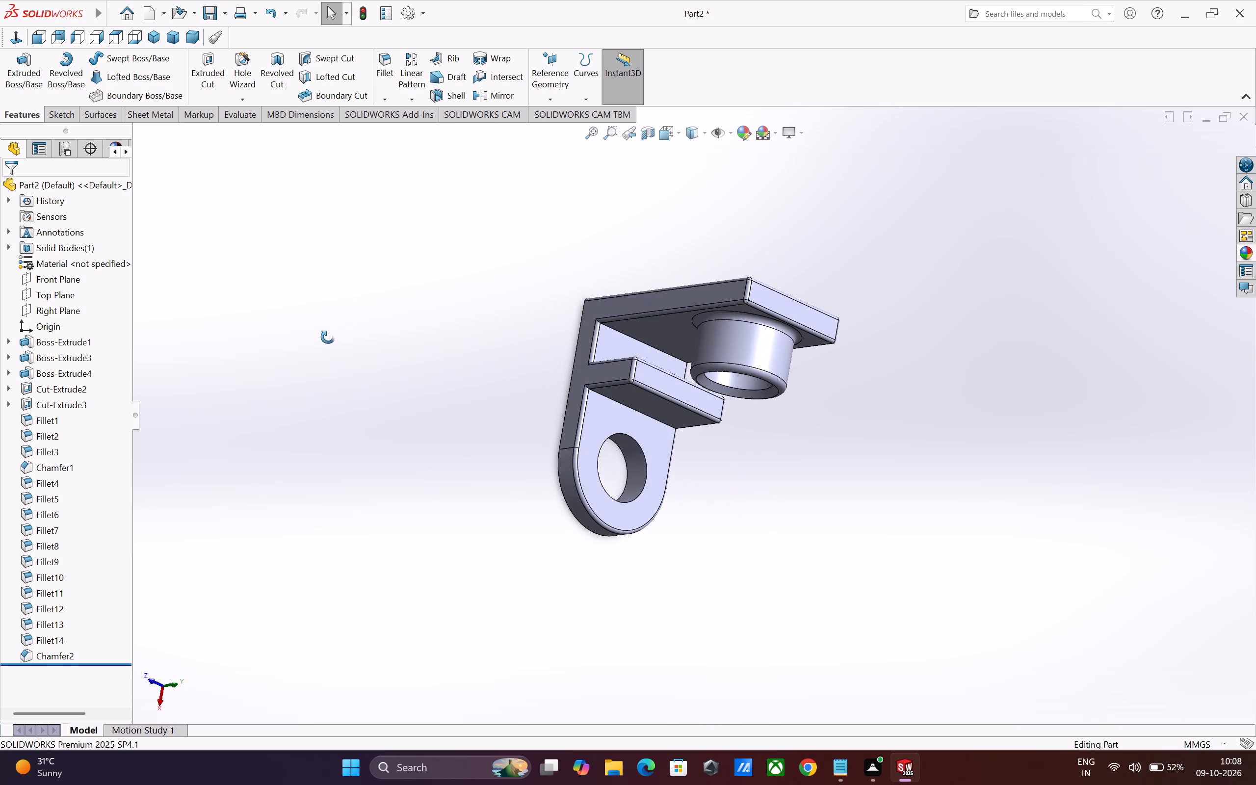
{"action": "middle_click_drag", "start_coordinate": [328, 337], "coordinate": [283, 289]}
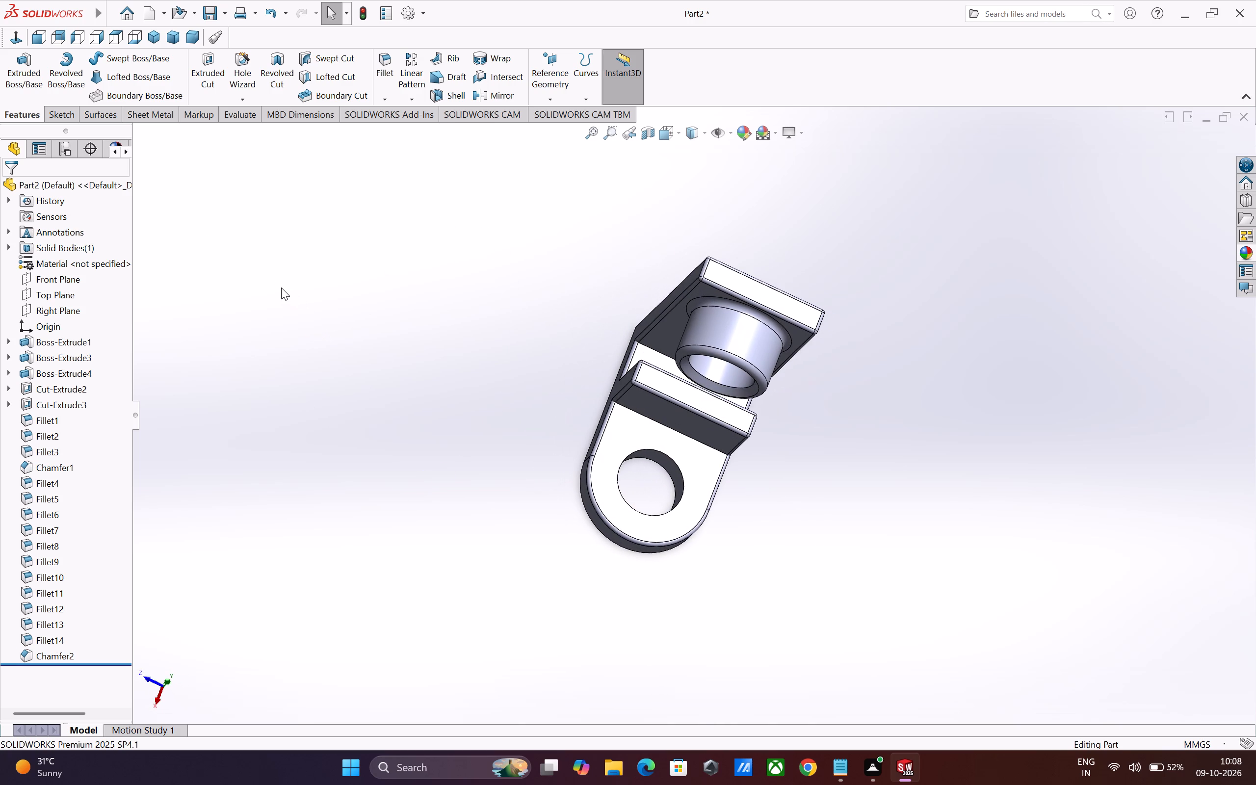
{"action": "left_click", "coordinate": [380, 97]}
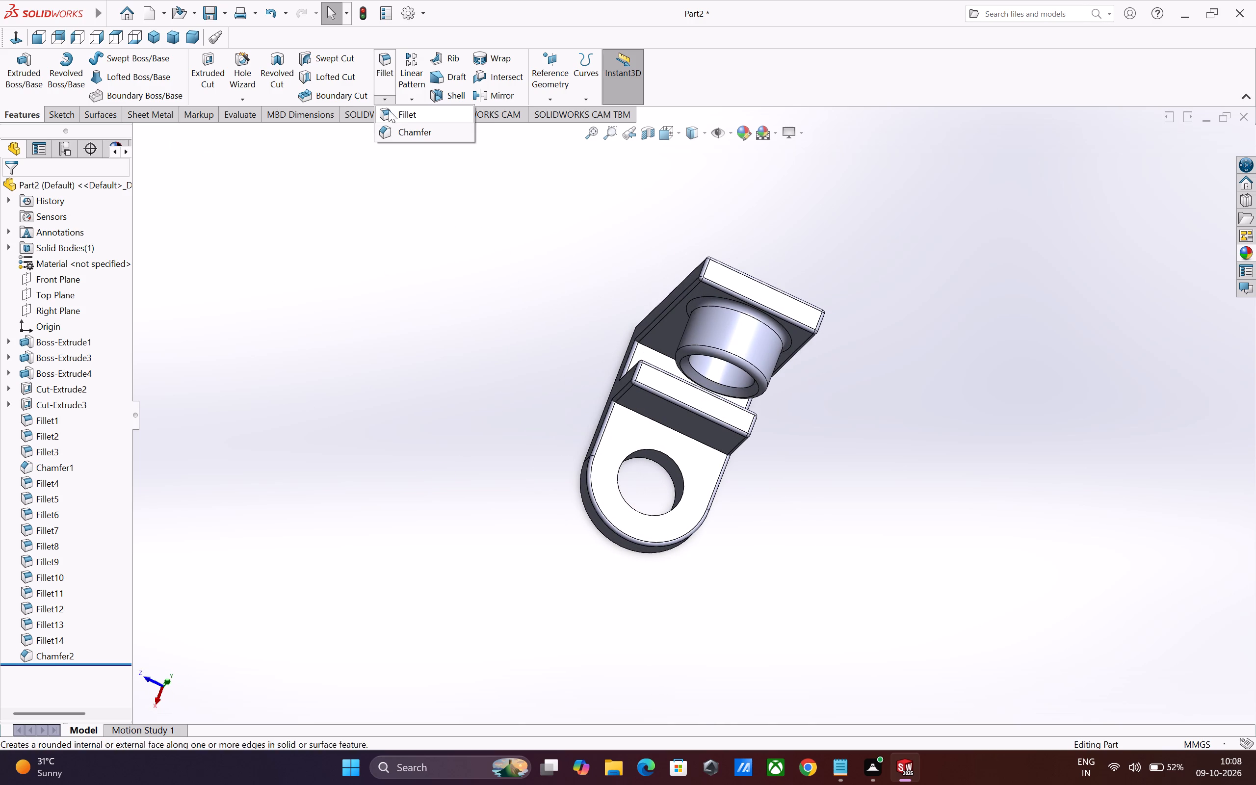
{"action": "left_click", "coordinate": [396, 128]}
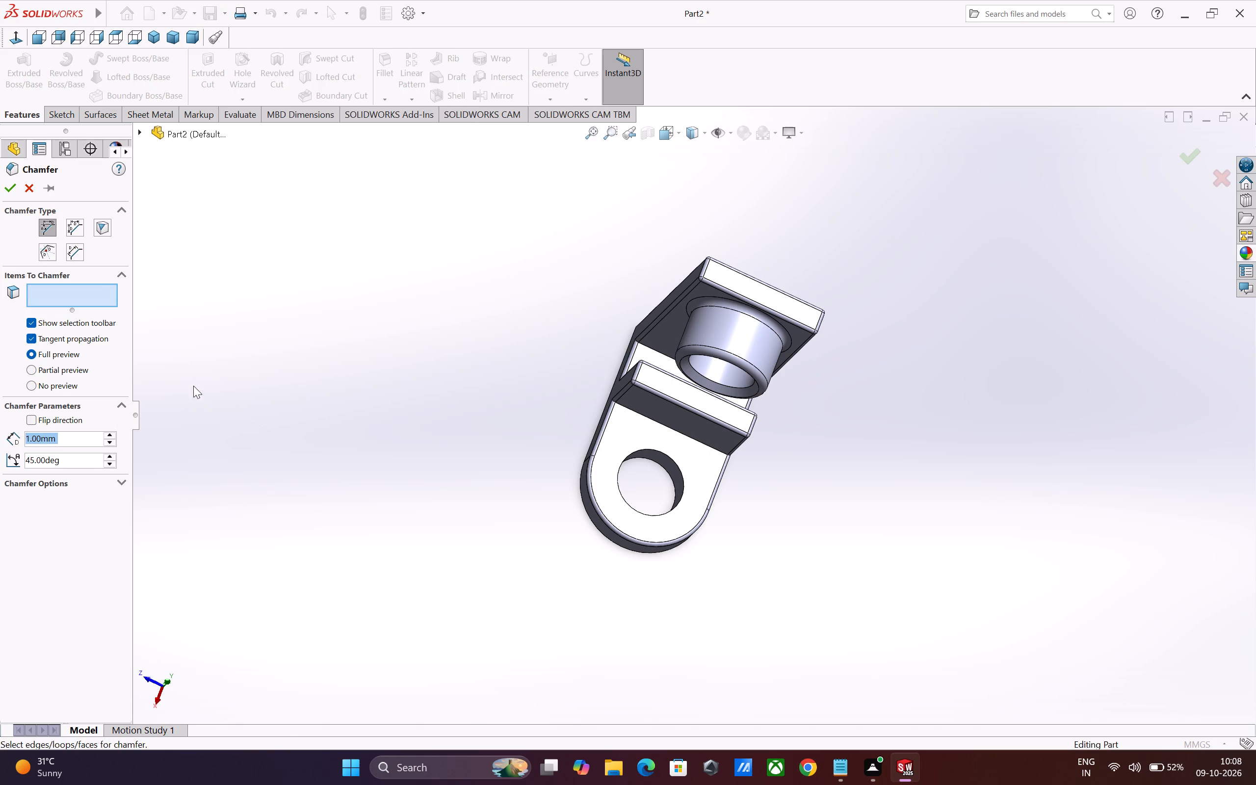
{"action": "left_click", "coordinate": [618, 488]}
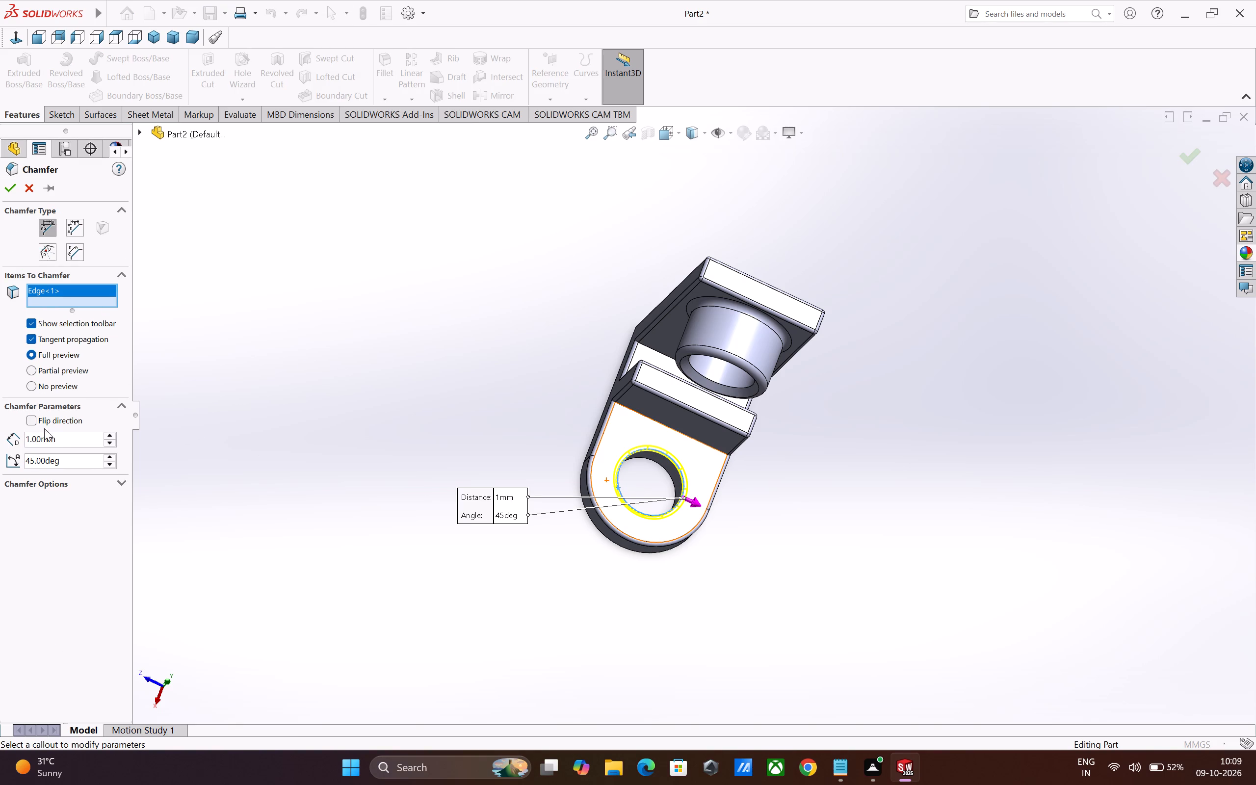
{"action": "double_click", "coordinate": [65, 441]}
{"action": "key", "text": "2"}
{"action": "key", "text": "Return"}
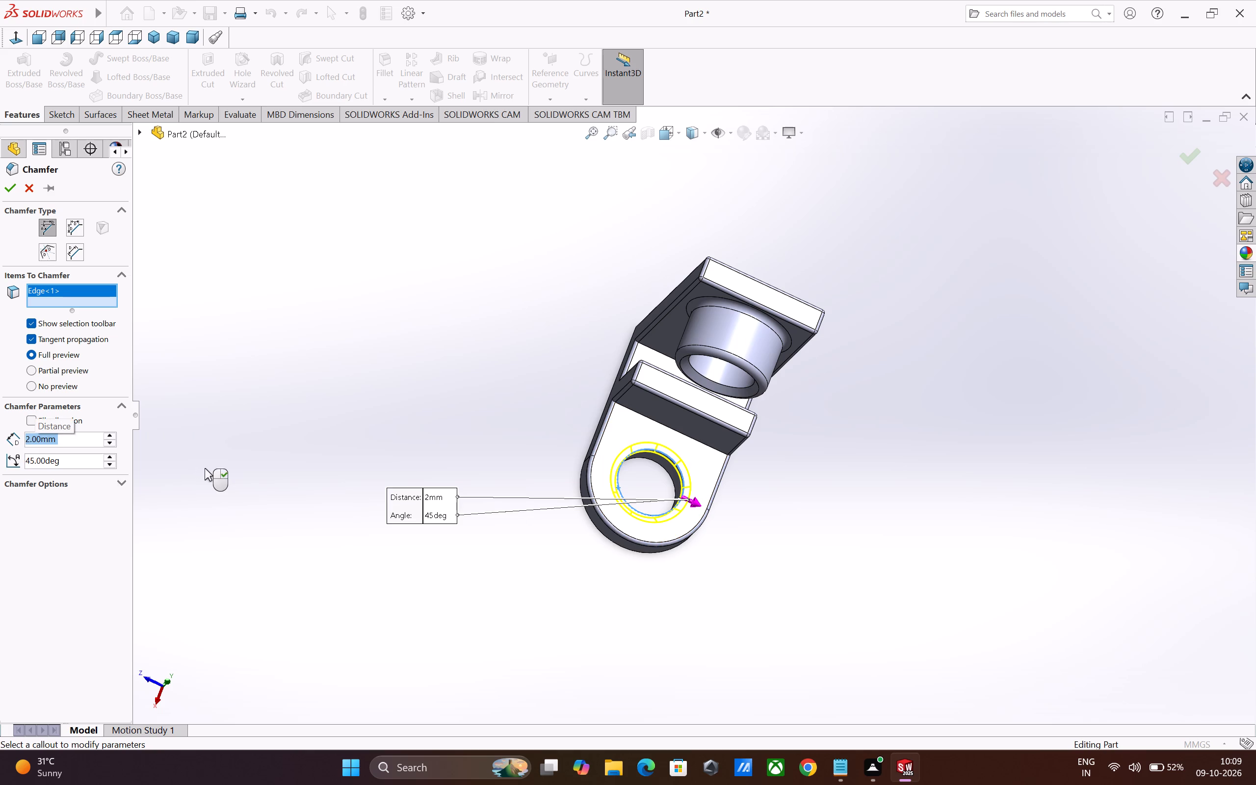
{"action": "middle_click_drag", "start_coordinate": [394, 512], "coordinate": [445, 393]}
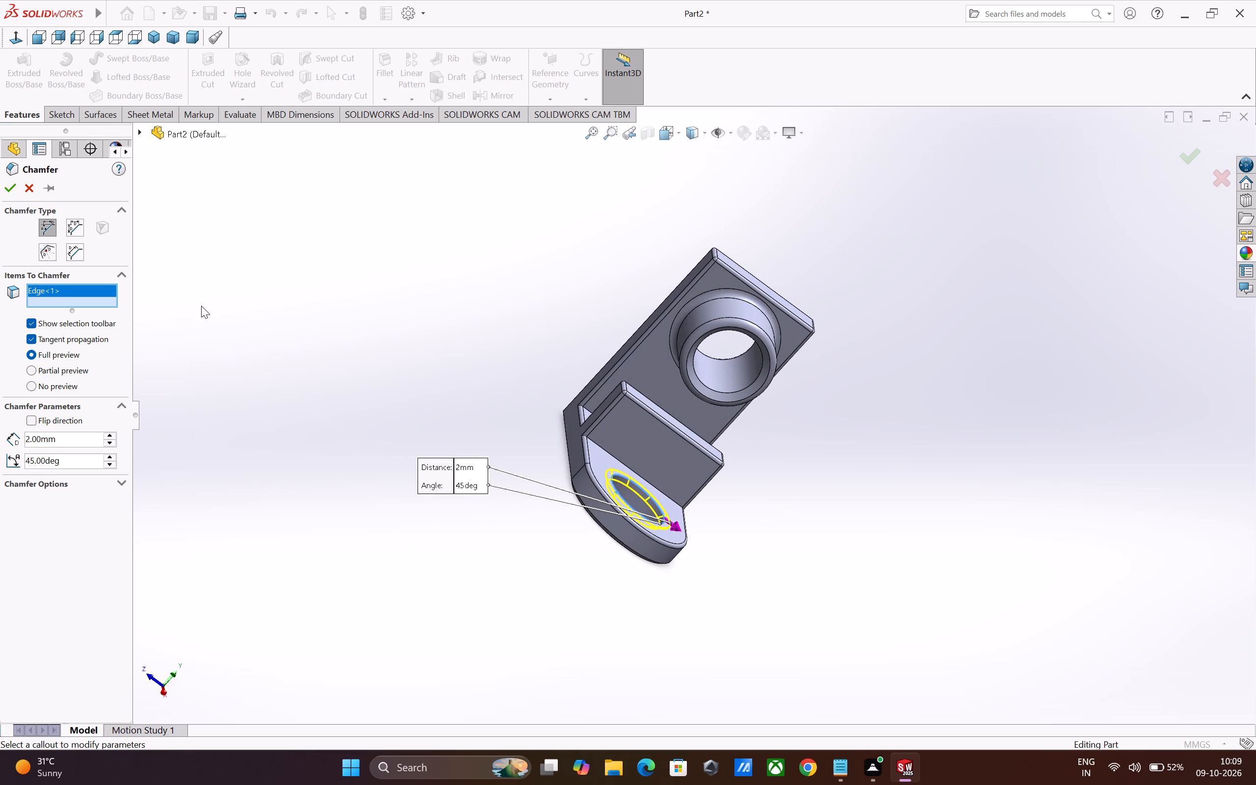
{"action": "left_click", "coordinate": [12, 188]}
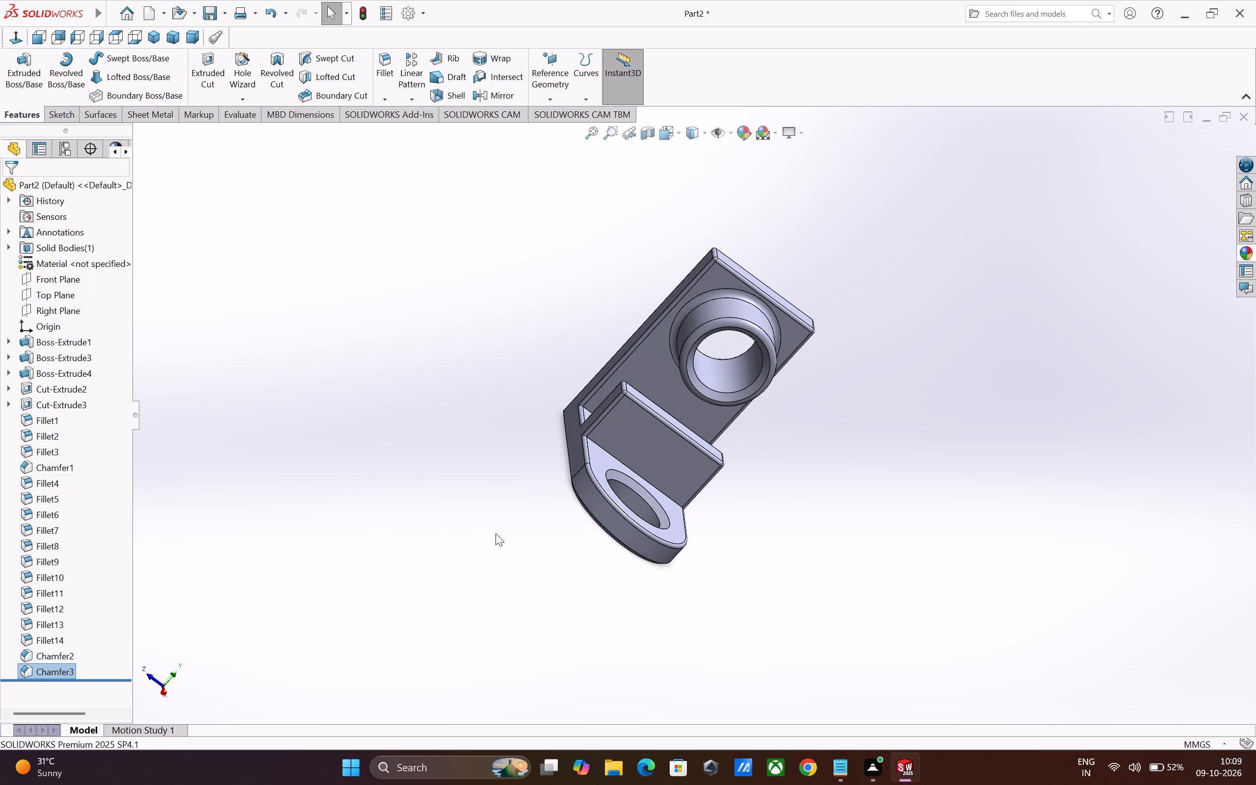
Fillet the base hole's edge on the underside of the base with a 1 mm radius.
{"action": "middle_click_drag", "start_coordinate": [586, 572], "coordinate": [702, 347]}
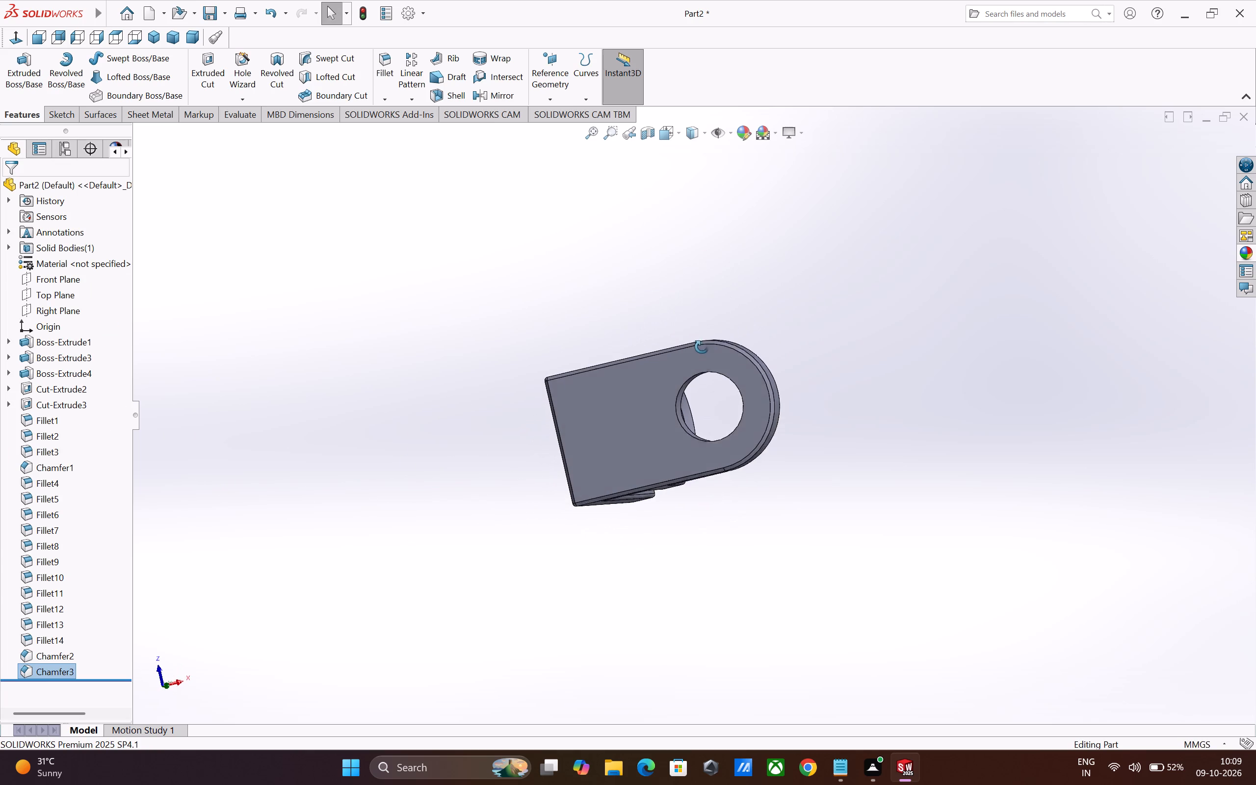
{"action": "middle_click_drag", "start_coordinate": [702, 347], "coordinate": [699, 332]}
{"action": "left_click", "coordinate": [384, 72]}
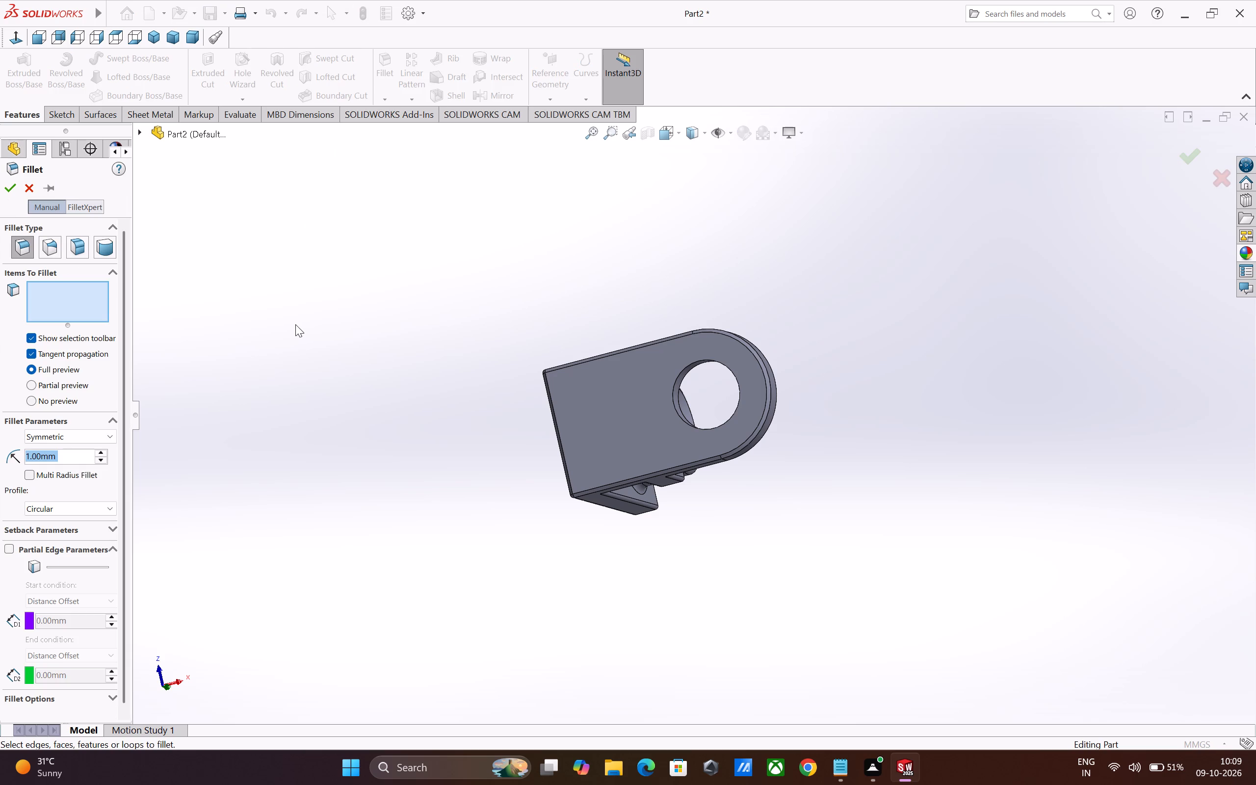
{"action": "left_click", "coordinate": [671, 395]}
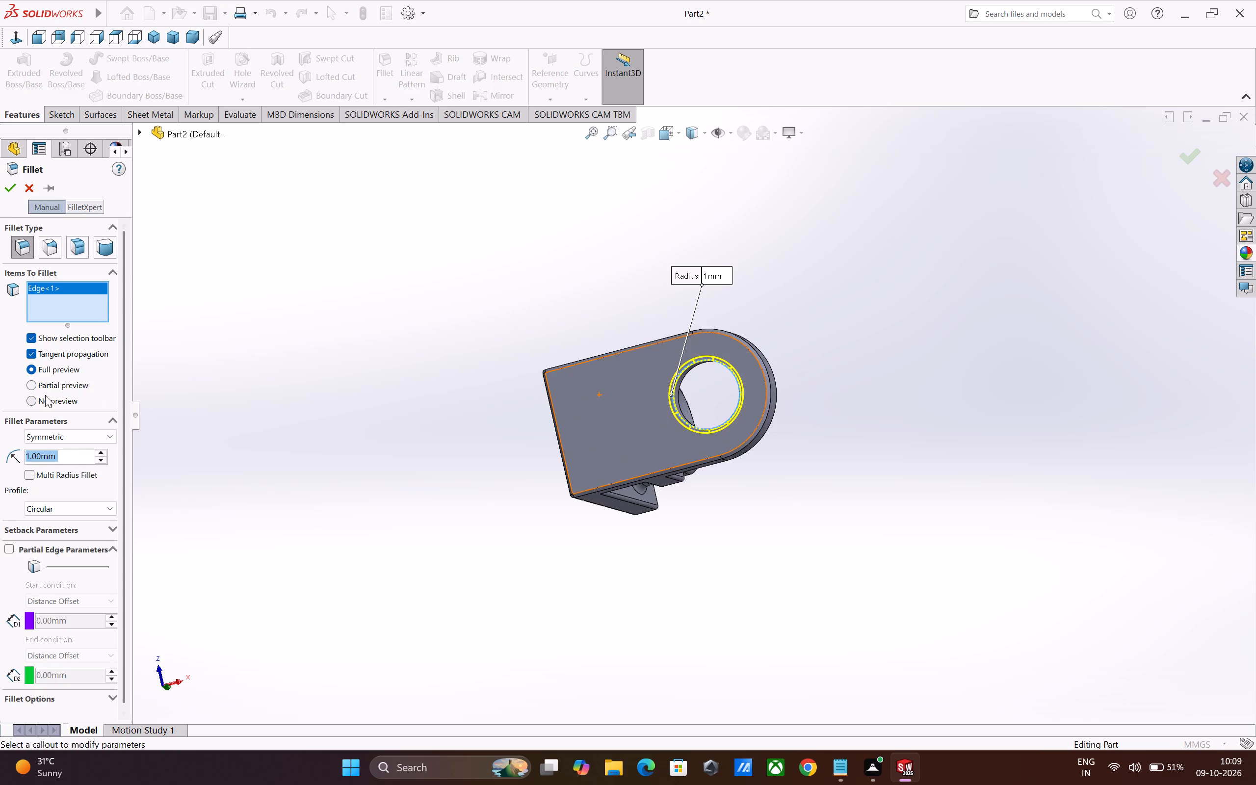
{"action": "left_click", "coordinate": [11, 187]}
{"action": "left_click", "coordinate": [423, 430]}
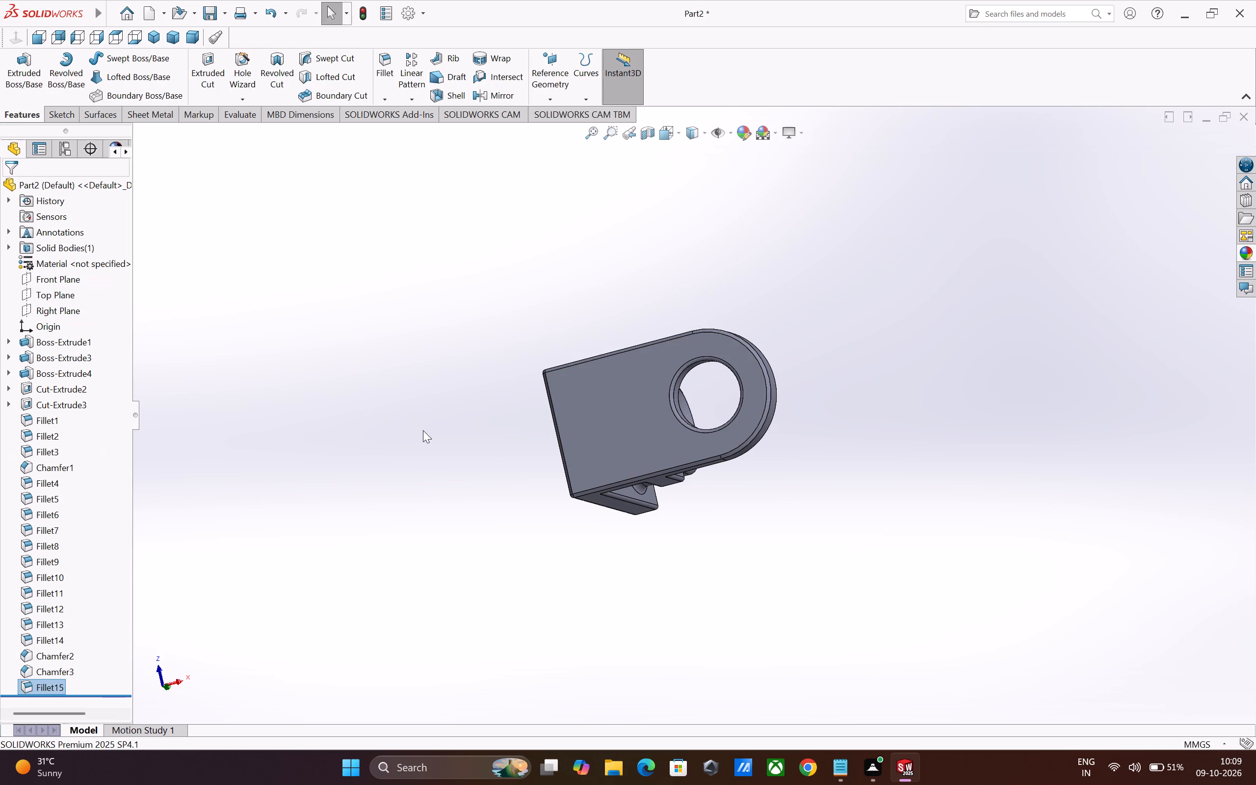
Examine the finished bracket from all sides, checking its filleted and chamfered edges.
{"action": "middle_click_drag", "start_coordinate": [415, 443], "coordinate": [216, 445]}
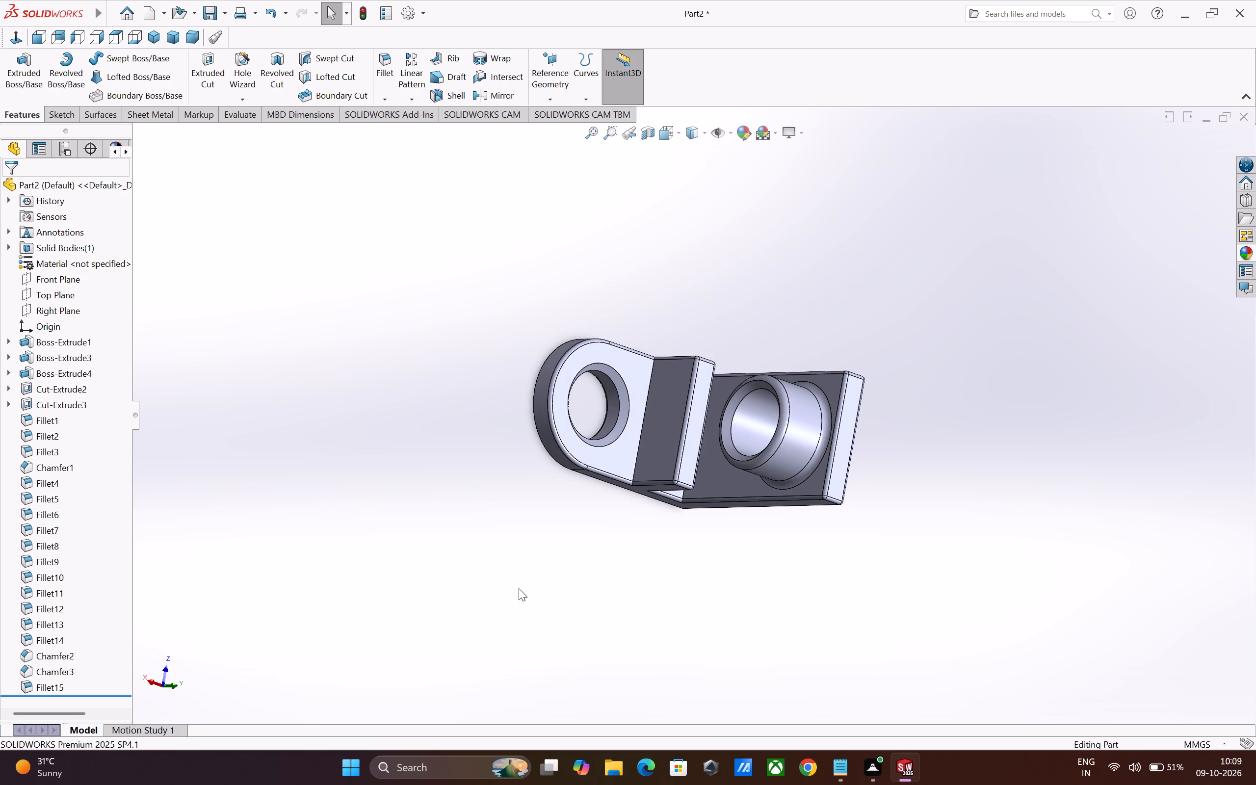
{"action": "middle_click_drag", "start_coordinate": [510, 578], "coordinate": [560, 320]}
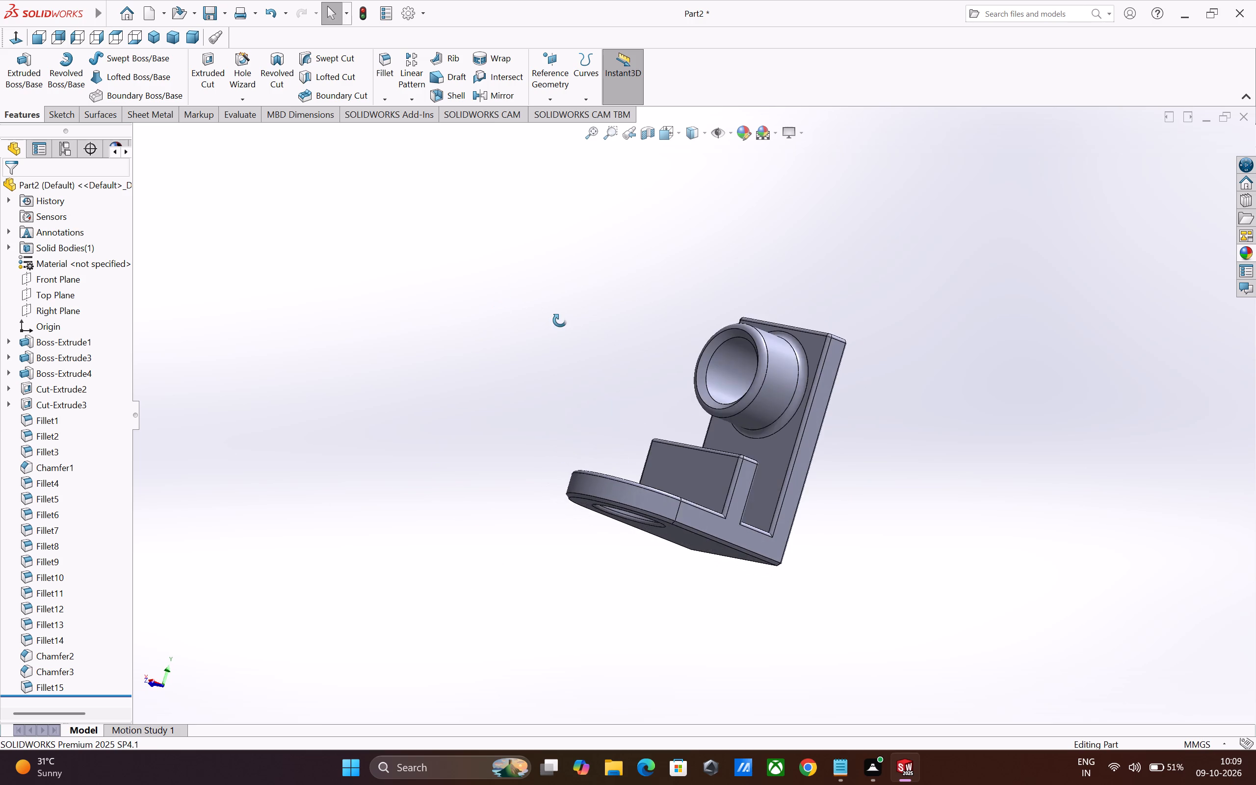
{"action": "middle_click_drag", "start_coordinate": [560, 320], "coordinate": [806, 396]}
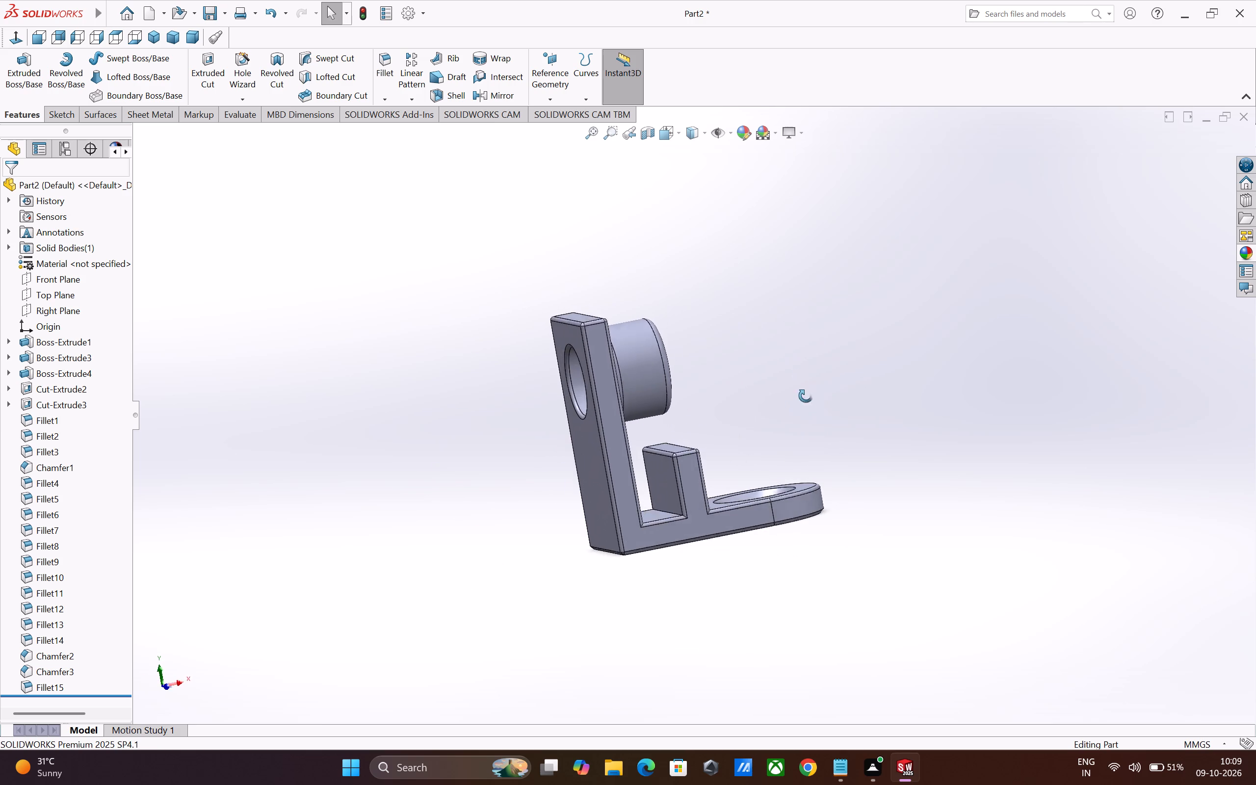
{"action": "middle_click_drag", "start_coordinate": [806, 396], "coordinate": [679, 529]}
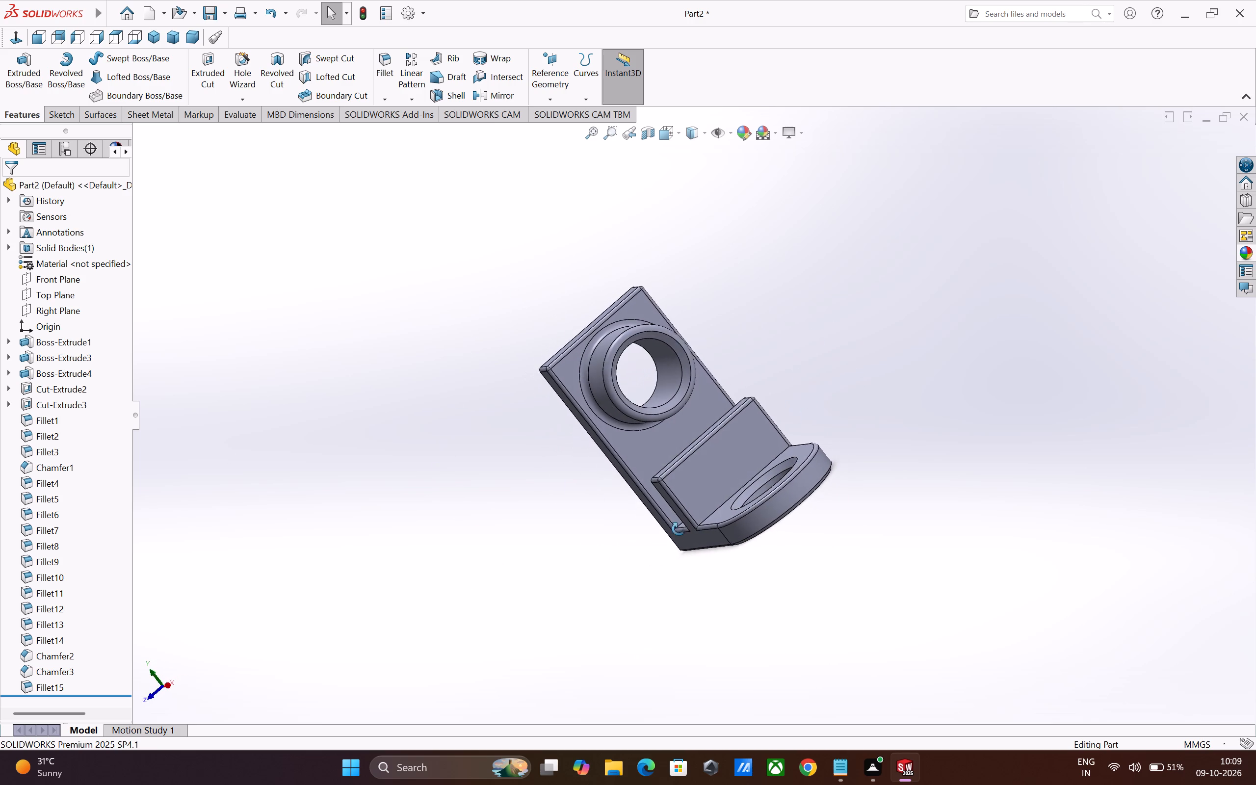
{"action": "middle_click_drag", "start_coordinate": [679, 529], "coordinate": [658, 546]}
{"action": "scroll", "coordinate": [624, 517], "scroll_direction": "up", "scroll_amount": 1}
{"action": "middle_click_drag", "start_coordinate": [437, 540], "coordinate": [488, 536]}
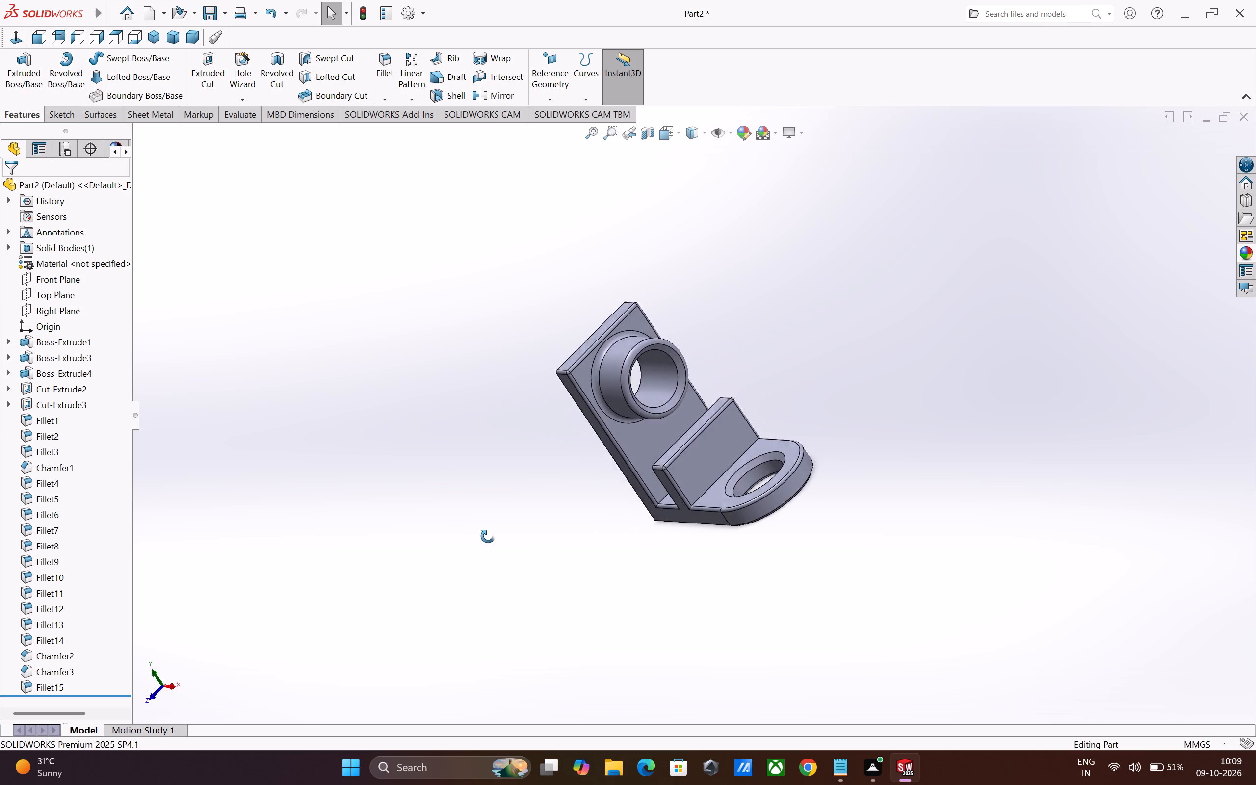
{"action": "middle_click_drag", "start_coordinate": [488, 536], "coordinate": [531, 506]}
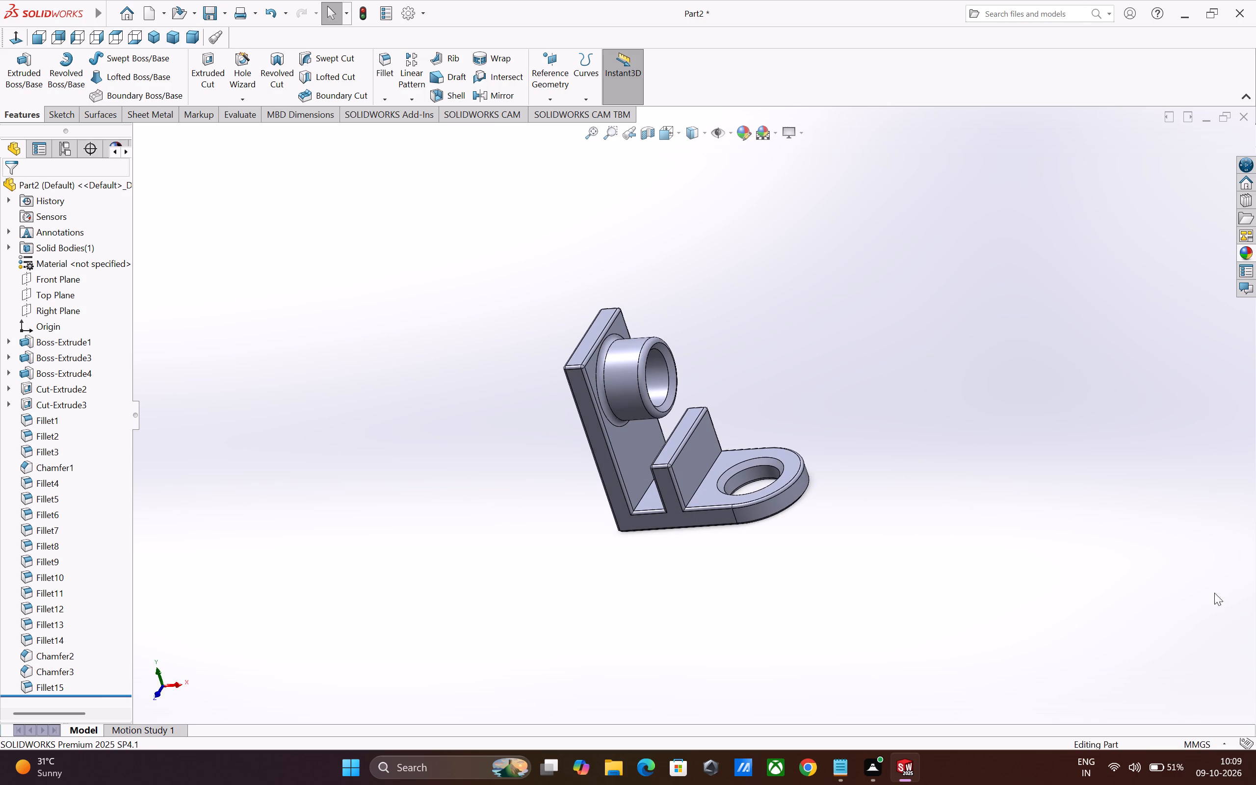
{"action": "middle_click_drag", "start_coordinate": [890, 602], "coordinate": [808, 601]}
Save the part as Exe-7 in the Fuji folder as a SOLIDWORKS Part file.
{"action": "key", "text": "ctrl+s"}
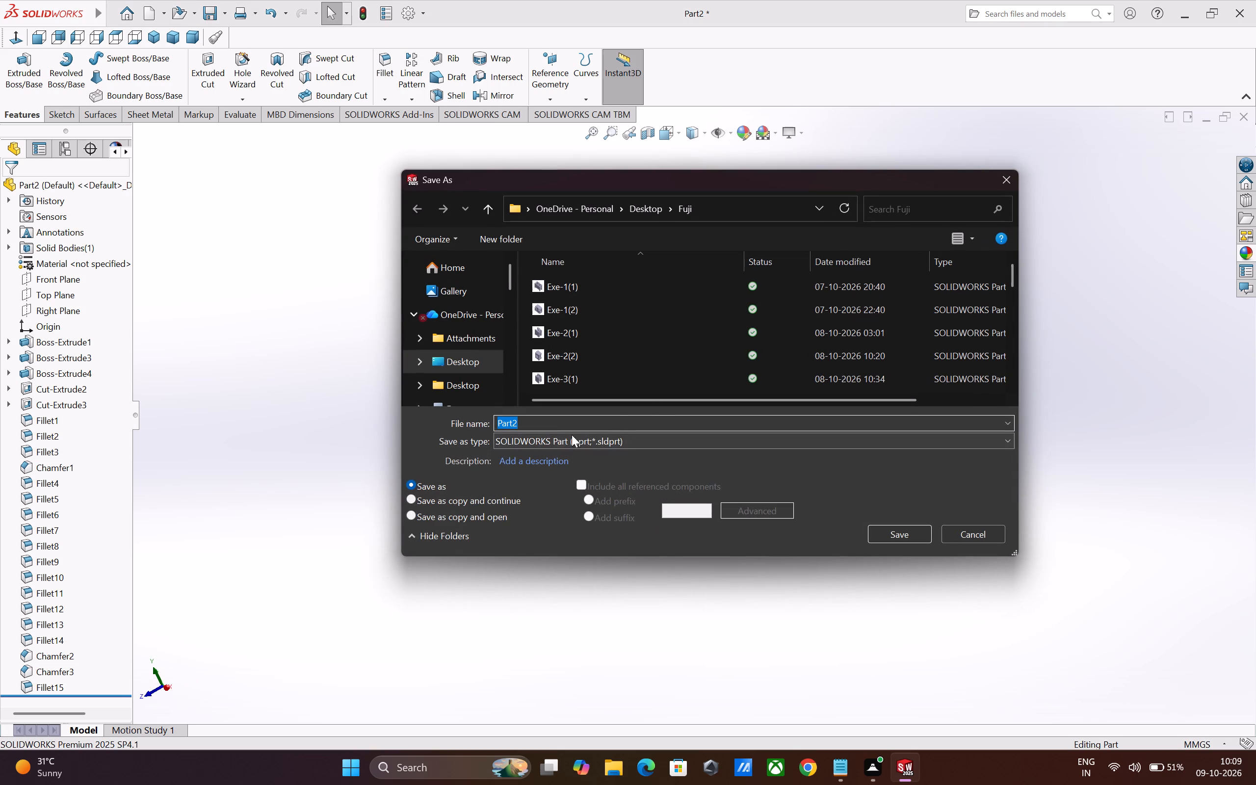
{"action": "scroll", "coordinate": [591, 353], "scroll_direction": "down", "scroll_amount": 2}
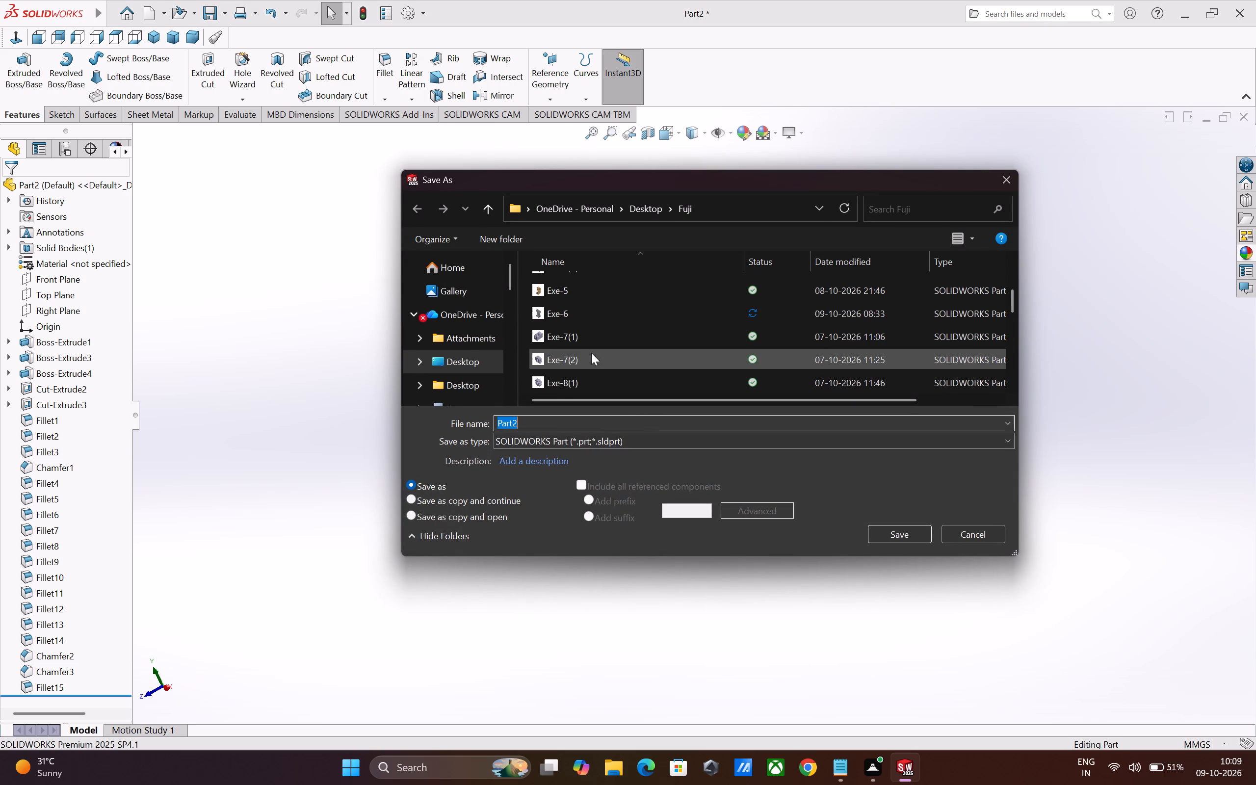
{"action": "scroll", "coordinate": [591, 353], "scroll_direction": "down", "scroll_amount": 2}
{"action": "left_click", "coordinate": [593, 337]}
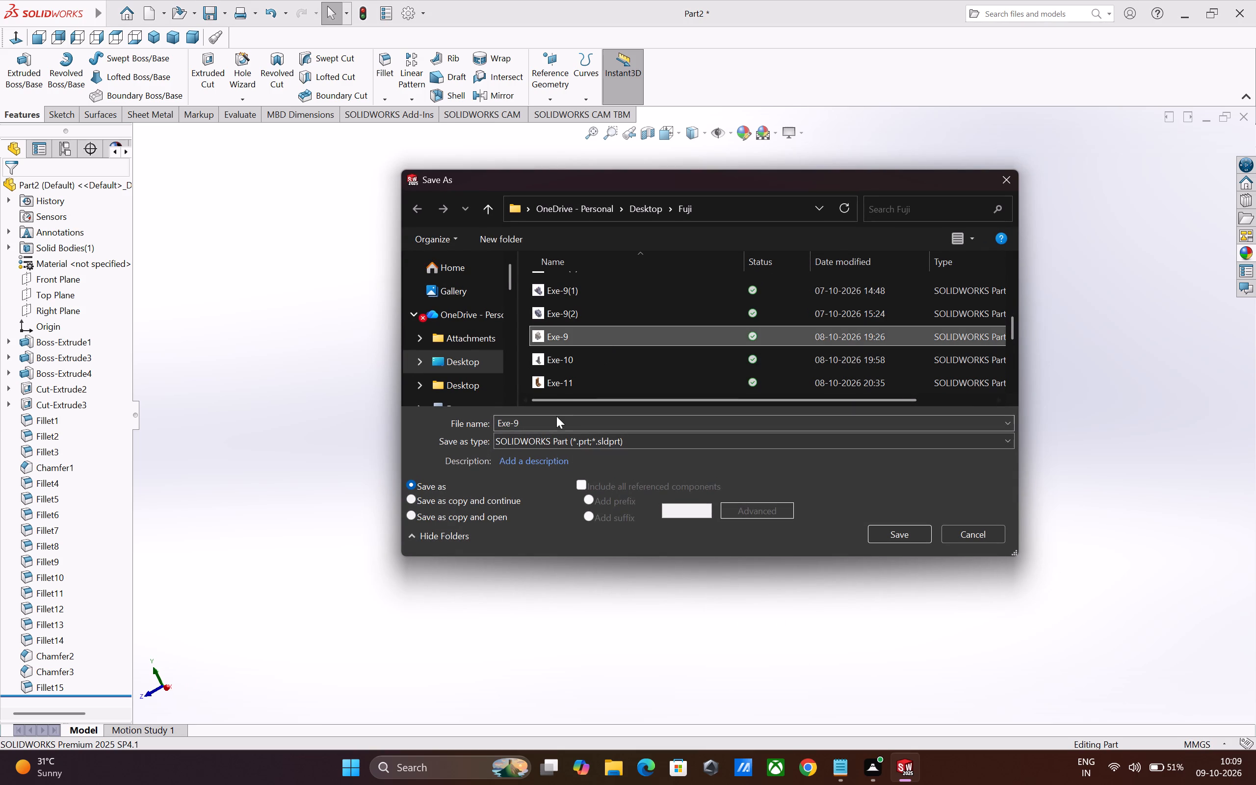
{"action": "double_click", "coordinate": [550, 423]}
{"action": "key", "text": "BackSpace"}
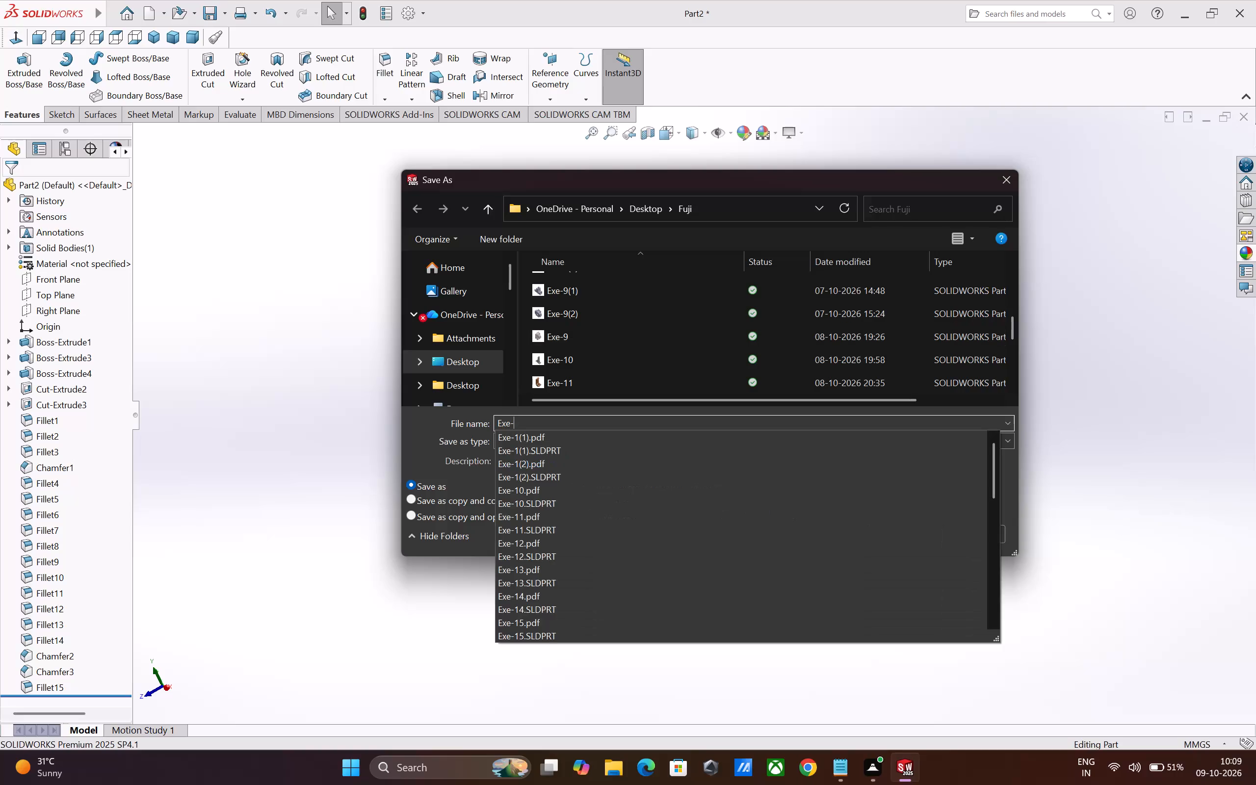
{"action": "key", "text": "7"}
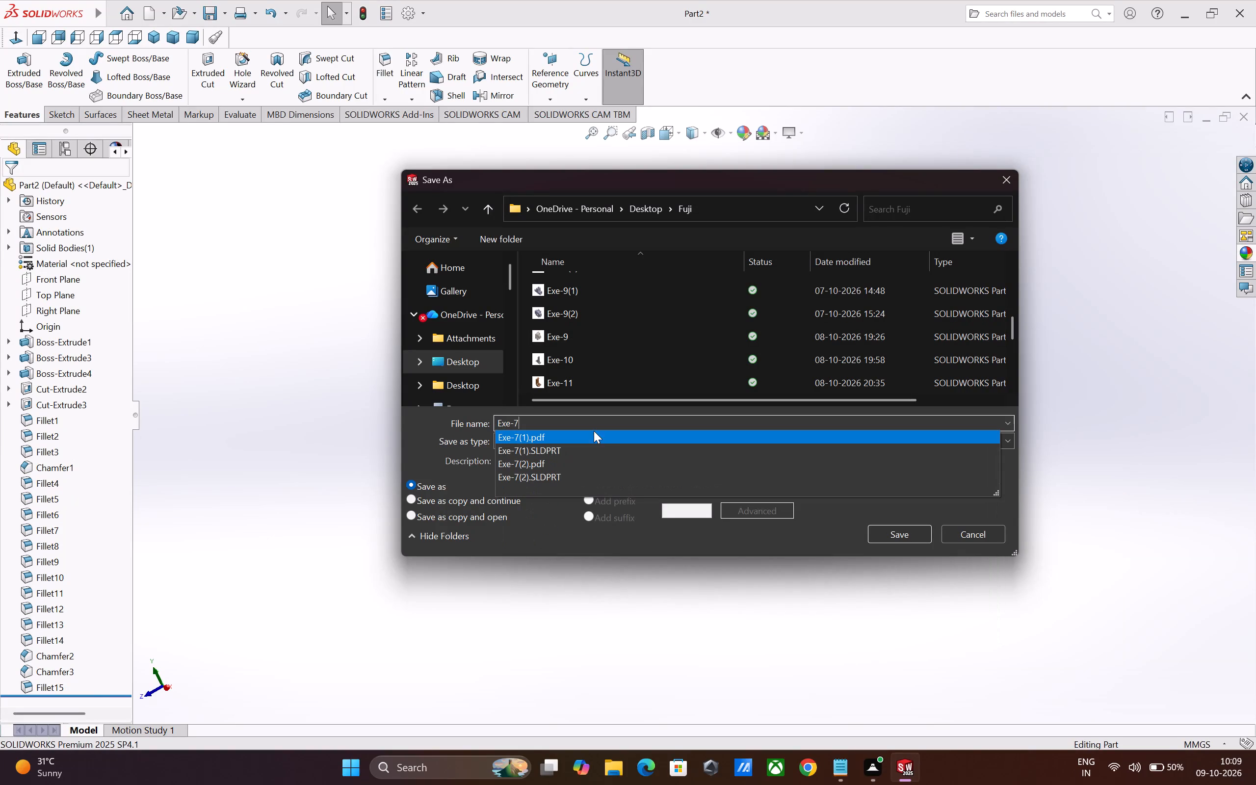
{"action": "left_click", "coordinate": [539, 423]}
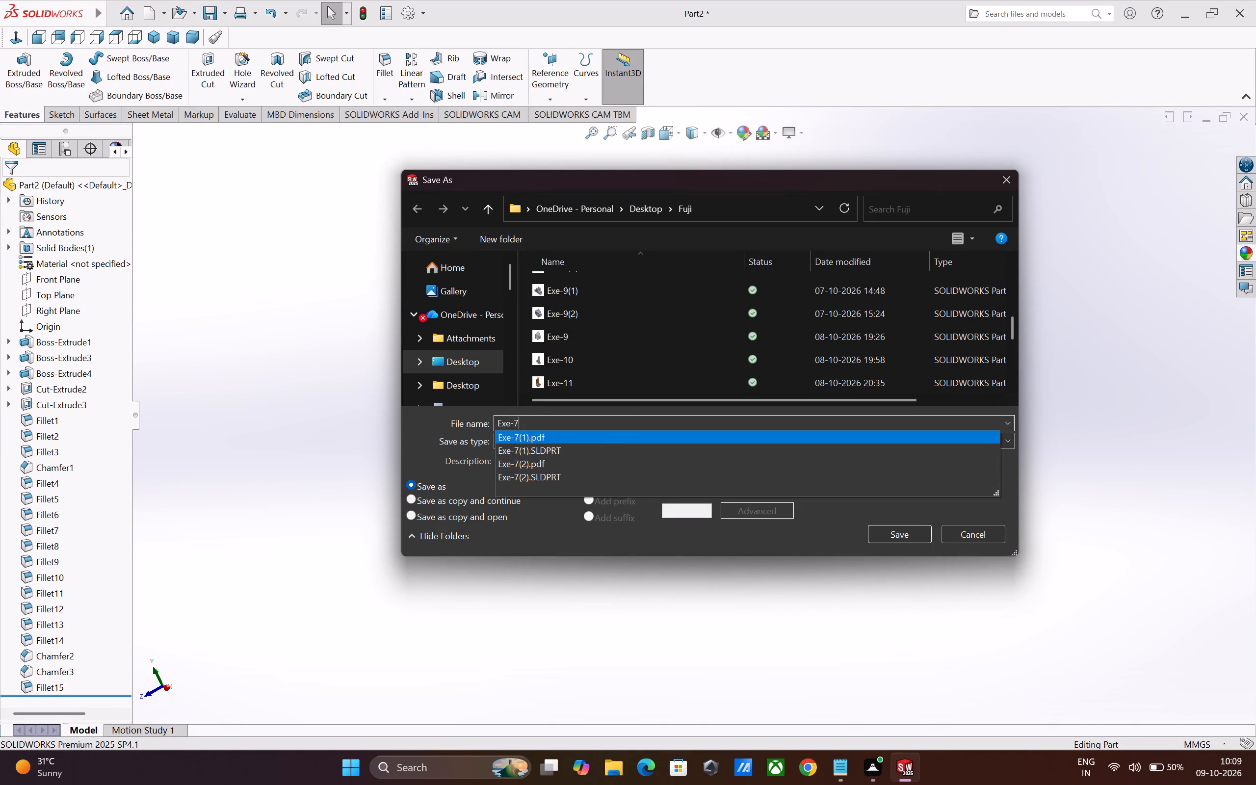
{"action": "left_click", "coordinate": [544, 421]}
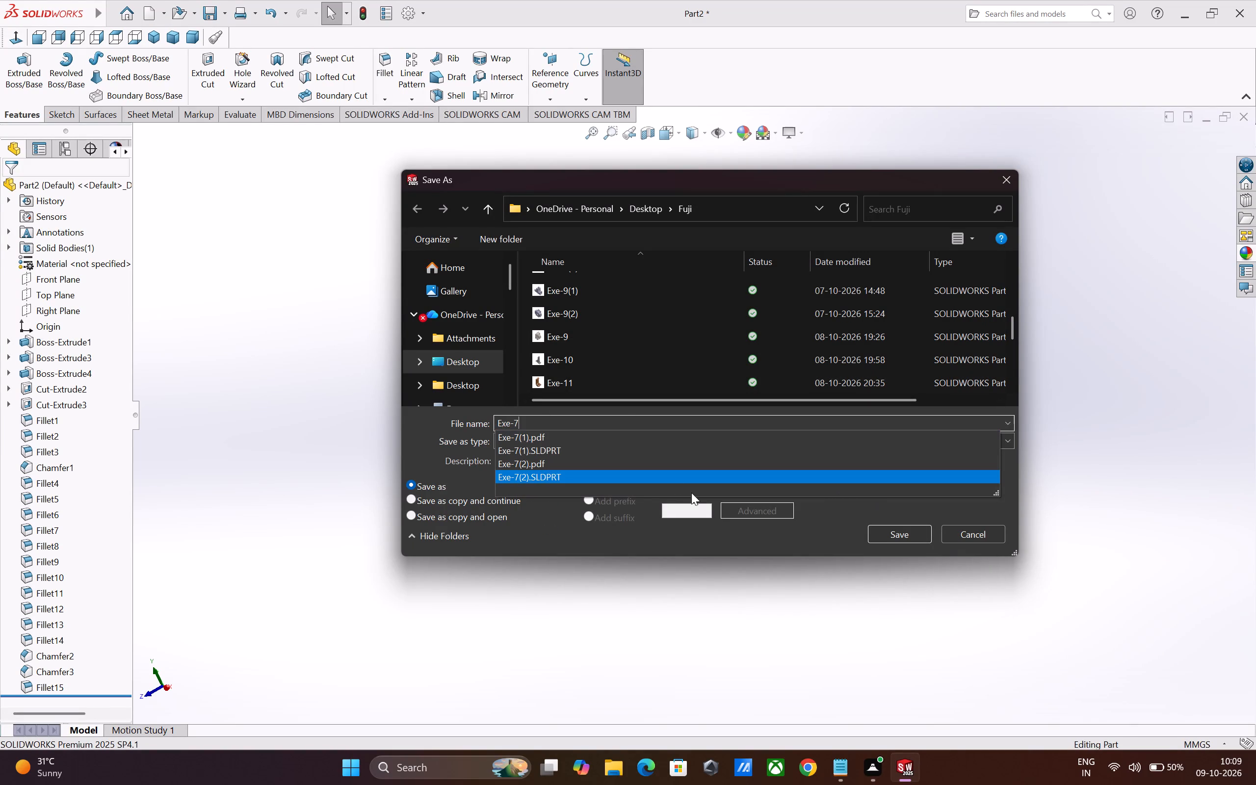
{"action": "key", "text": "Escape"}
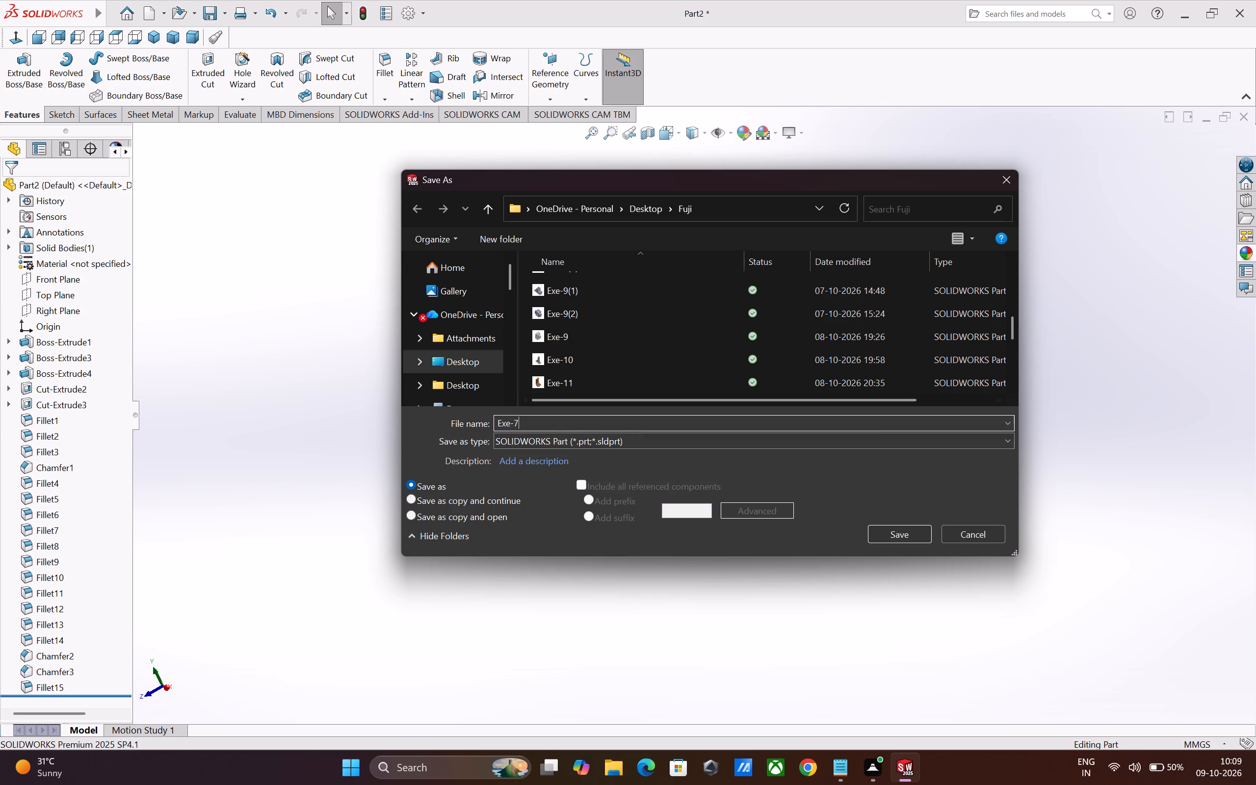
{"action": "key", "text": "Return"}
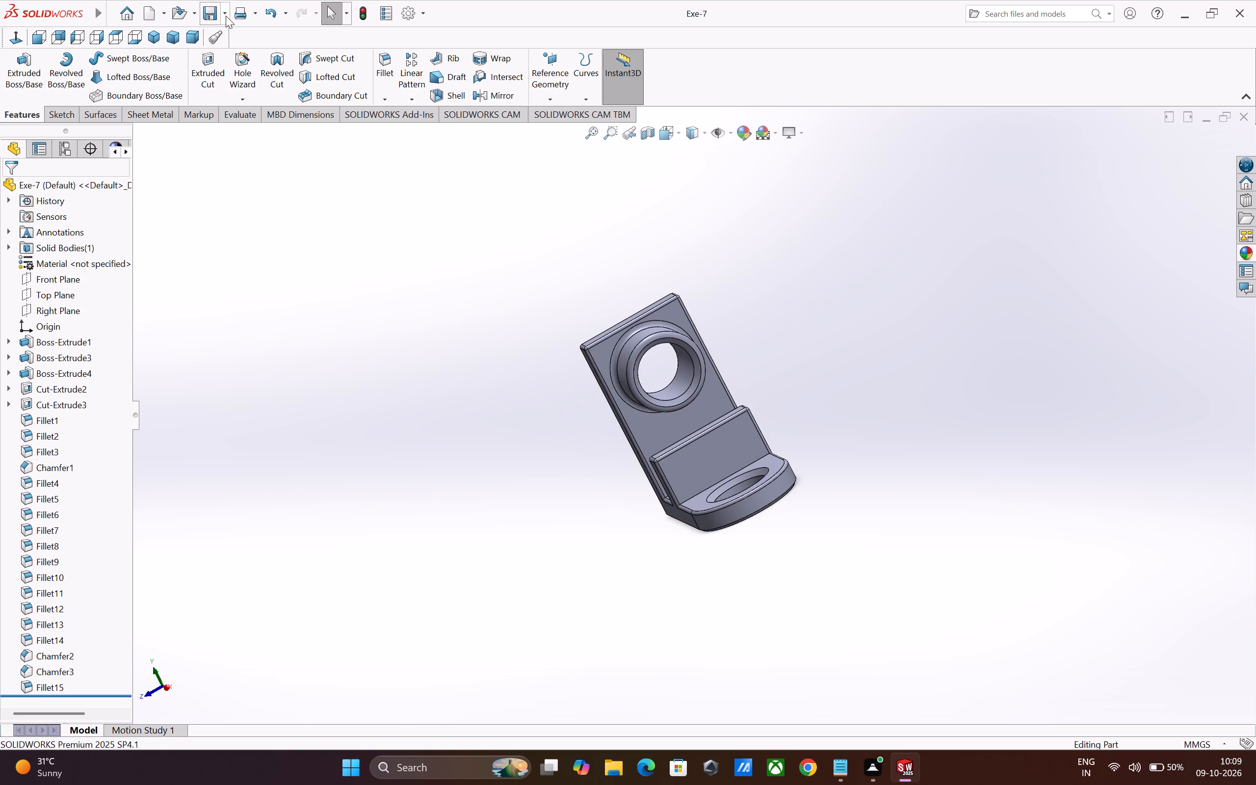
Save a PDF version of the part as Exe-7 in the Fuji folder, using Adobe Portable Document Format.
{"action": "left_click", "coordinate": [222, 15]}
{"action": "left_click", "coordinate": [232, 49]}
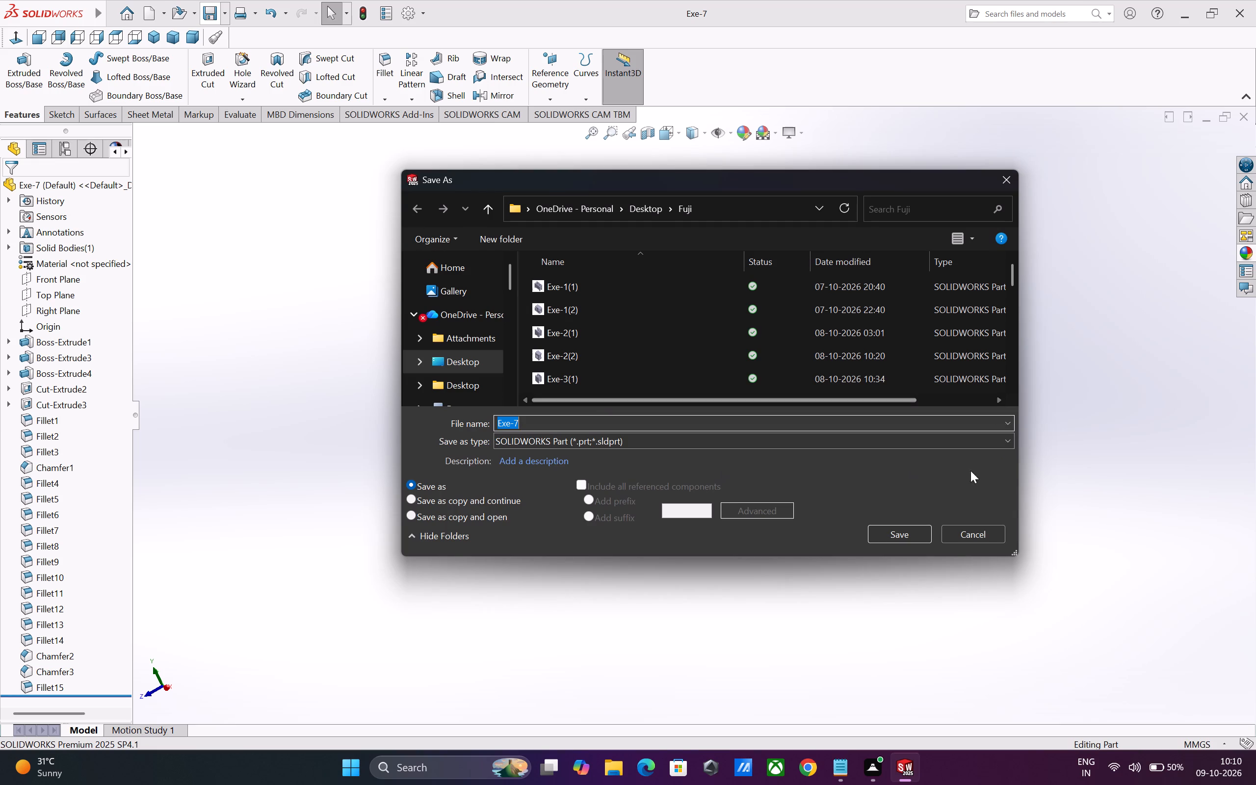
{"action": "left_click", "coordinate": [962, 442]}
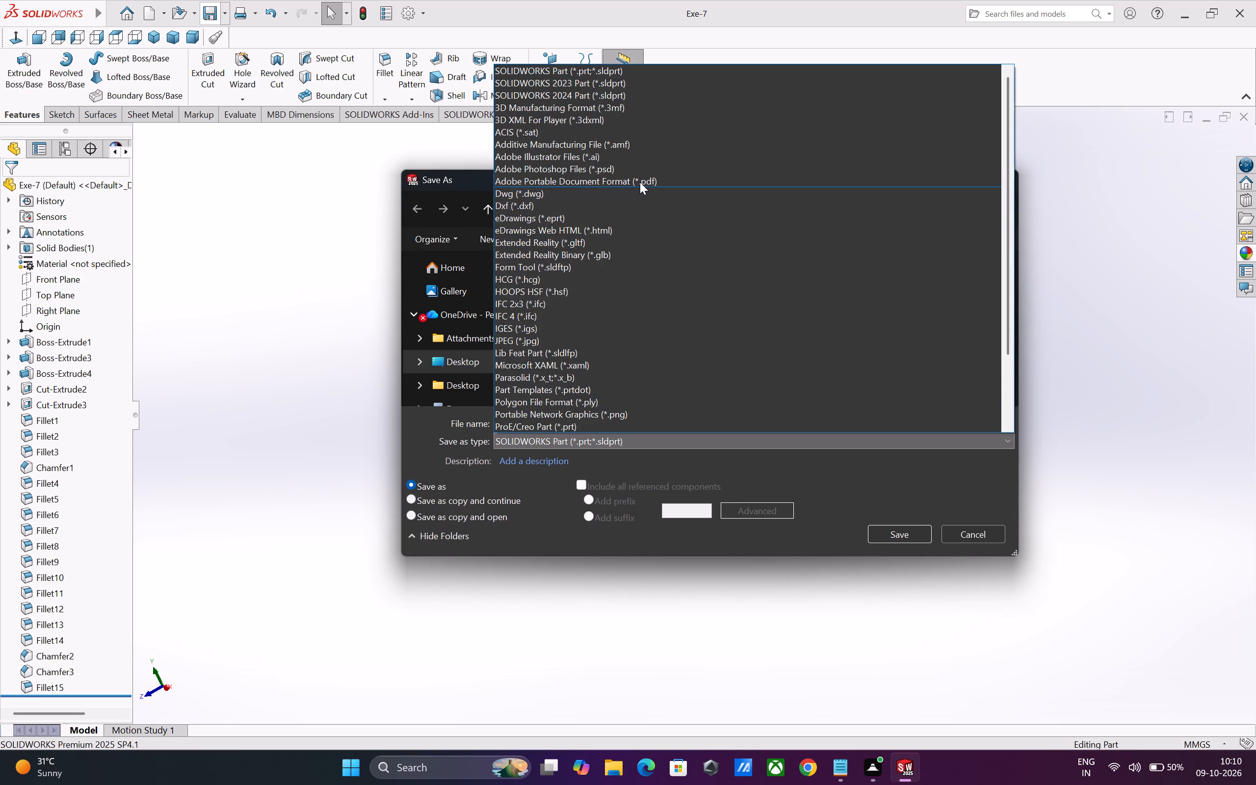
{"action": "left_click", "coordinate": [640, 182]}
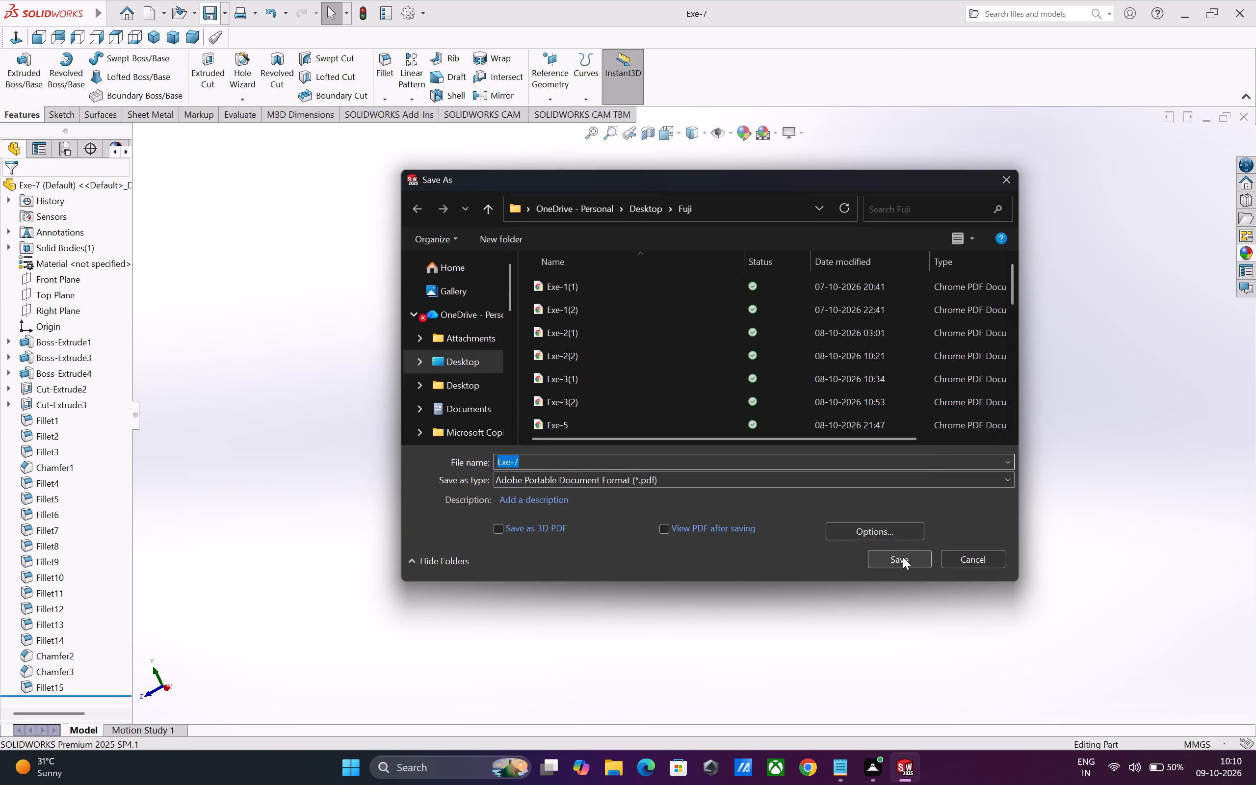
{"action": "left_click", "coordinate": [903, 557]}
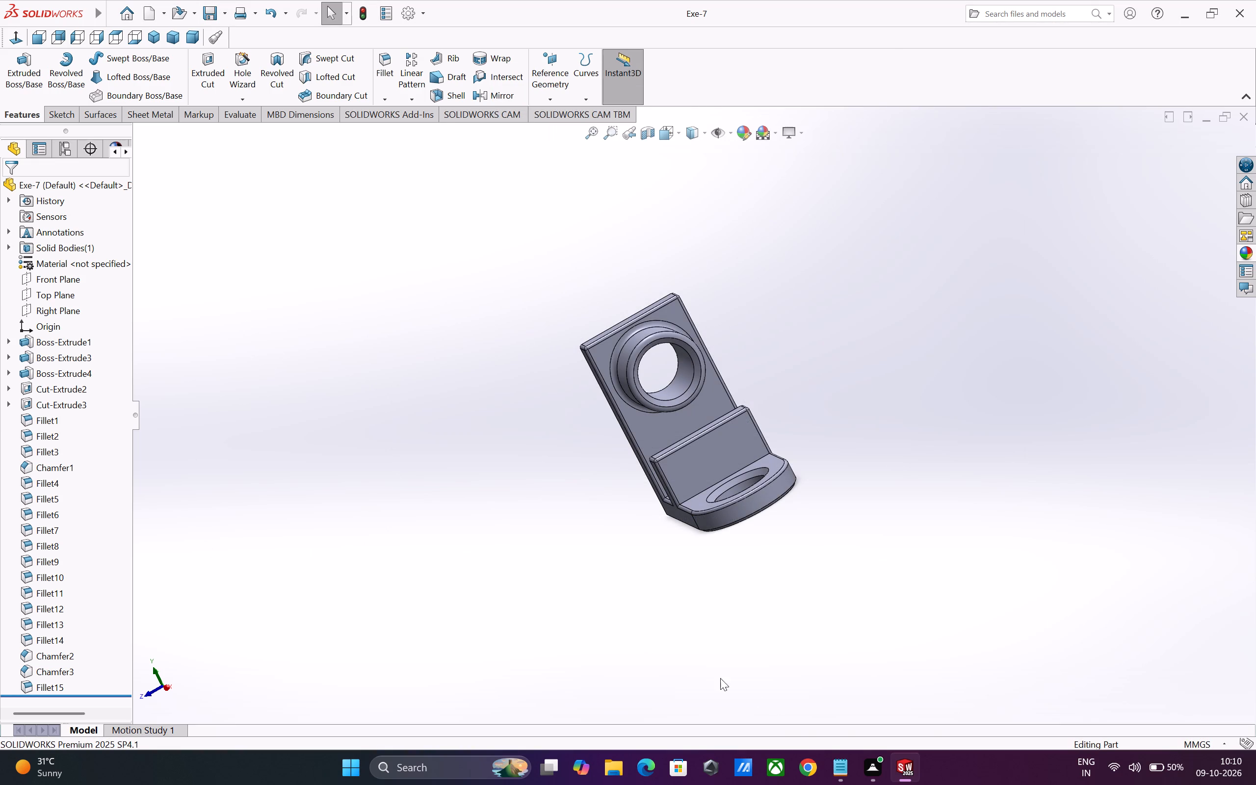